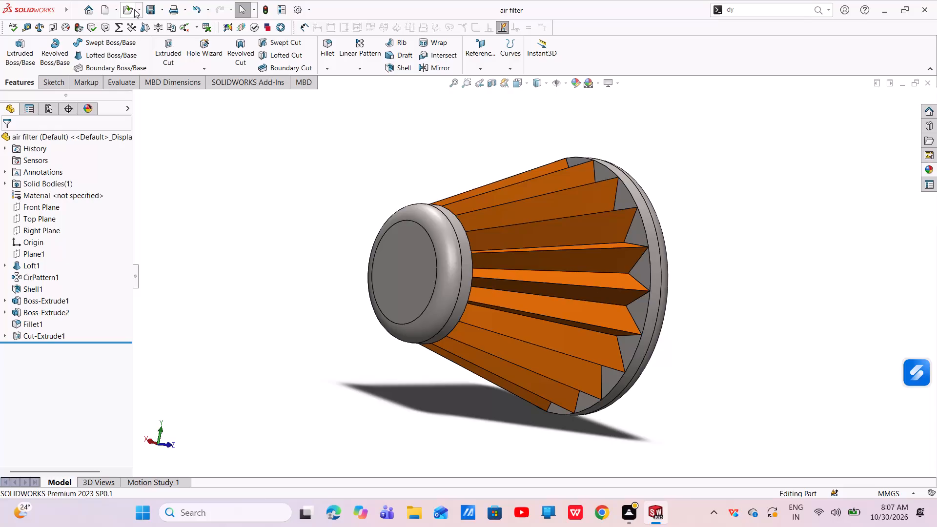
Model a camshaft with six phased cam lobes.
Save the air filter part and start a new part document.
left_click(148, 8)
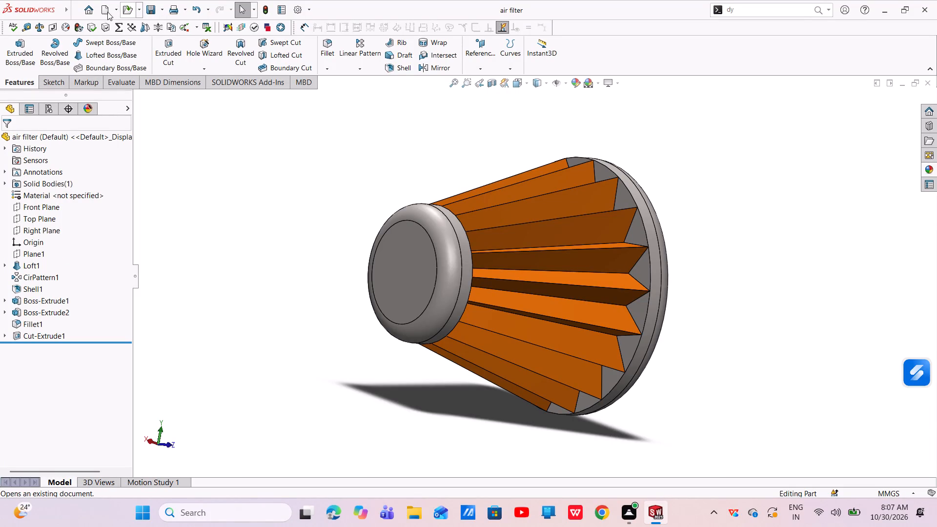
left_click(100, 6)
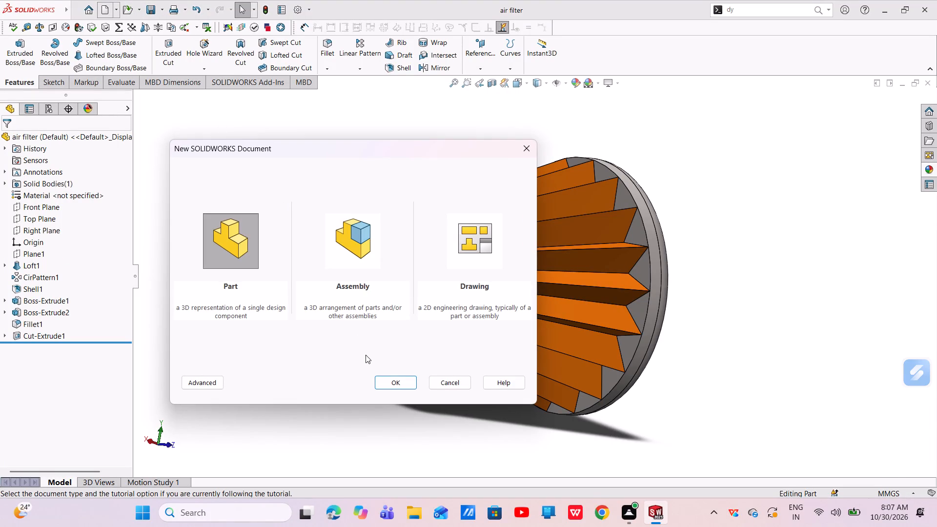
left_click(391, 382)
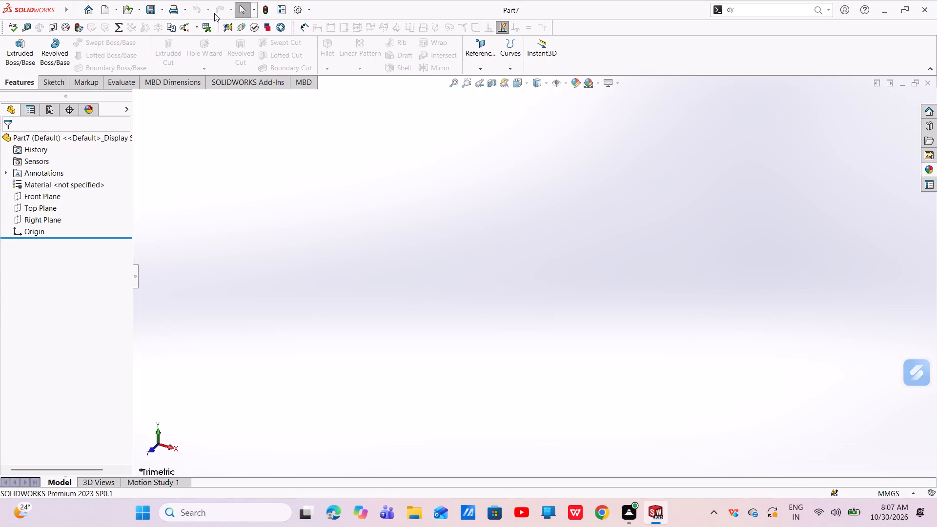
Save the new part as camshaft.
left_click(151, 5)
key("BackSpace")
type("ca")
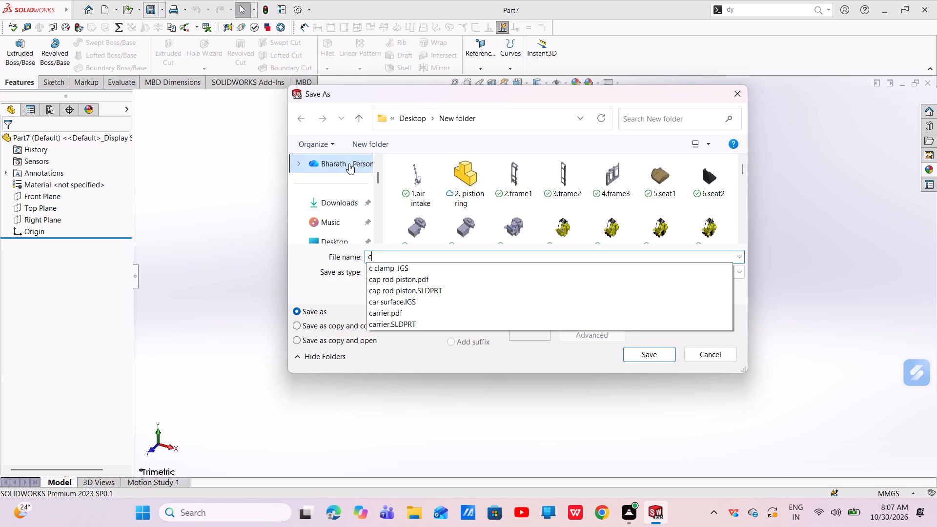
type("mshaft")
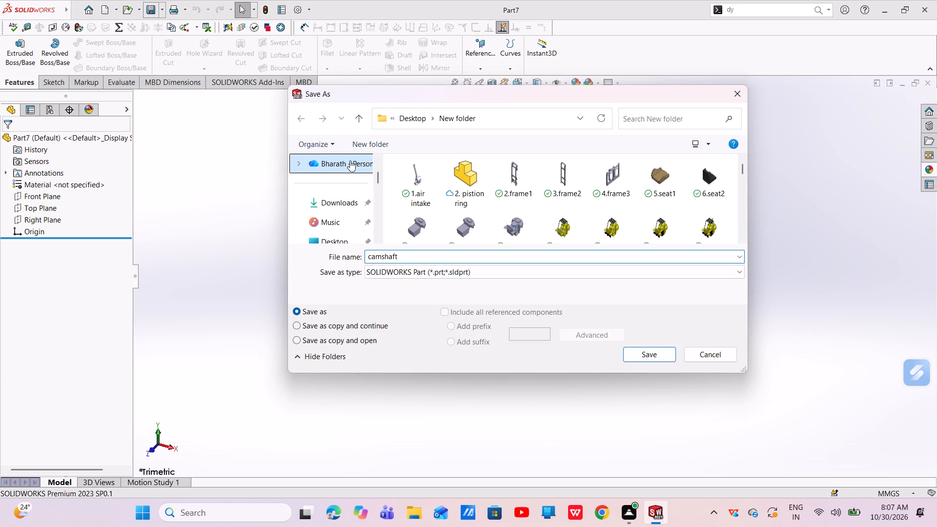
key("Return")
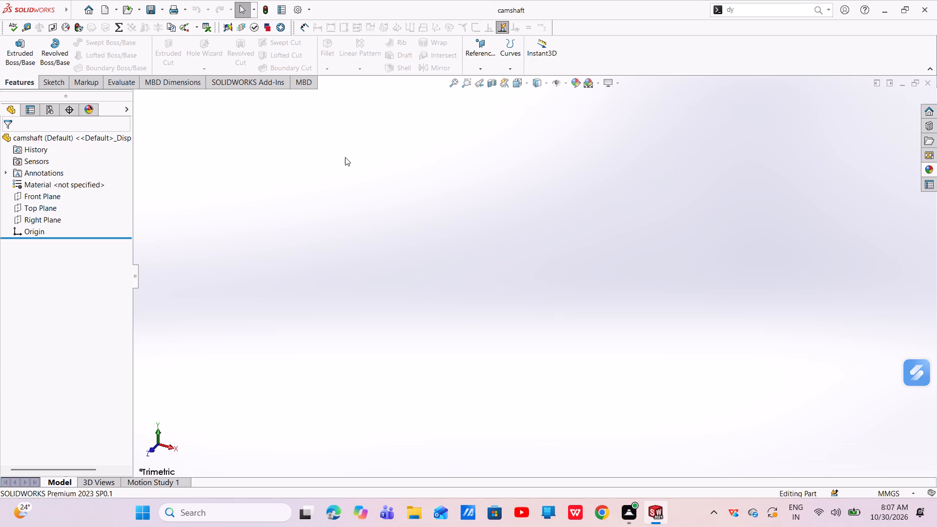
Start a sketch on the Top Plane and draw a circle of about 25 mm radius centred on the origin.
left_click(44, 209)
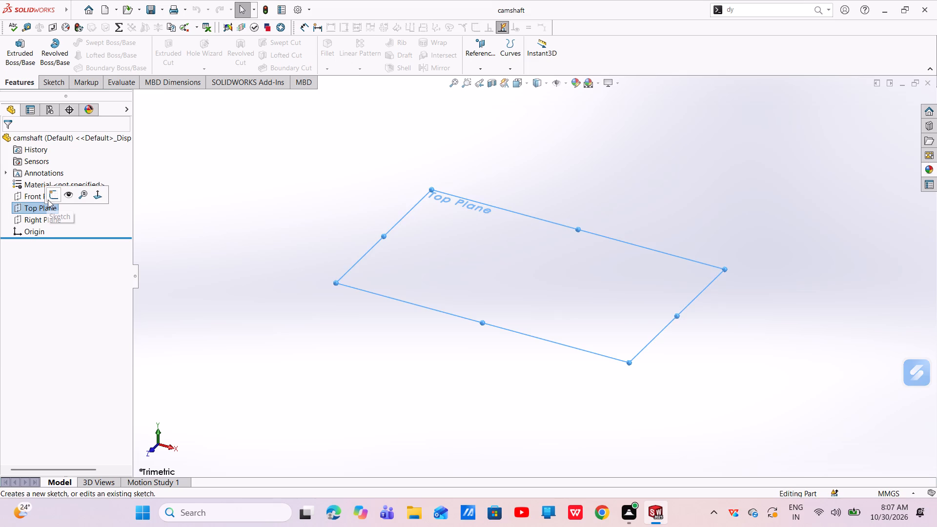
left_click(54, 194)
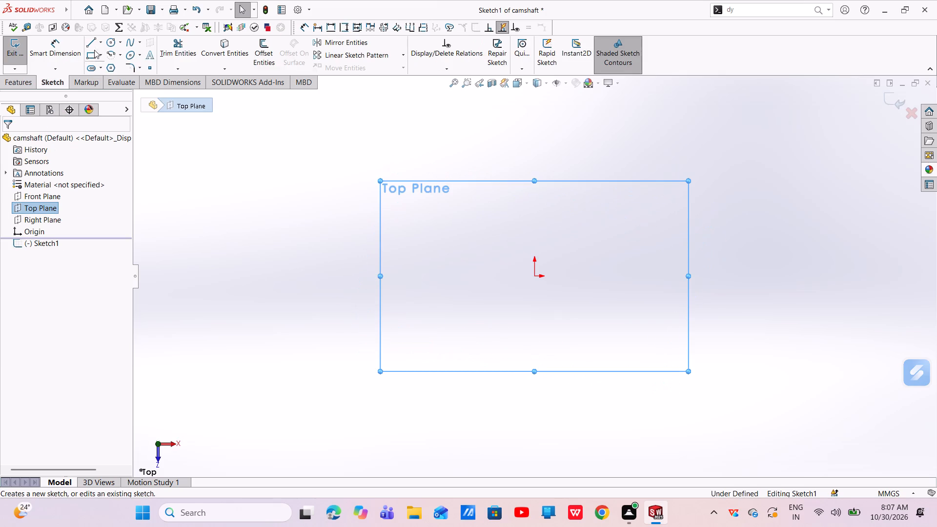
left_click(107, 41)
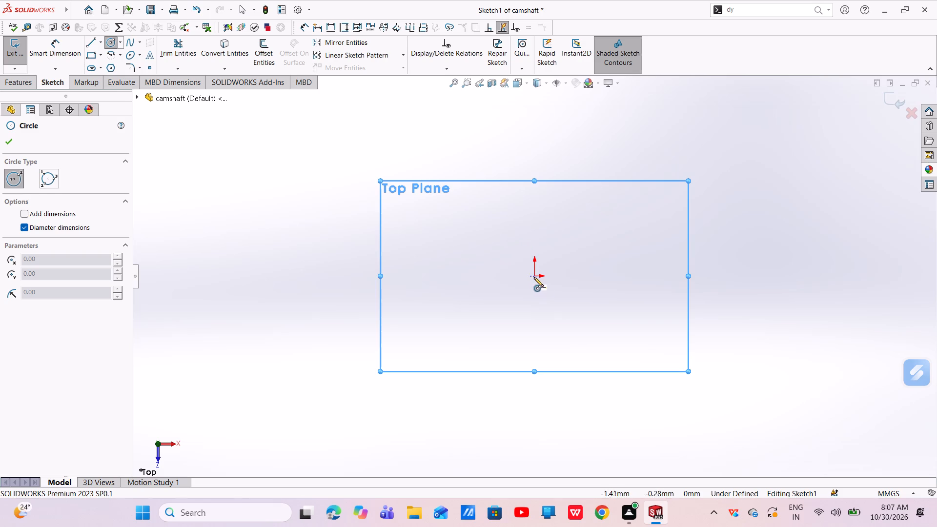
left_click(535, 276)
key("Escape")
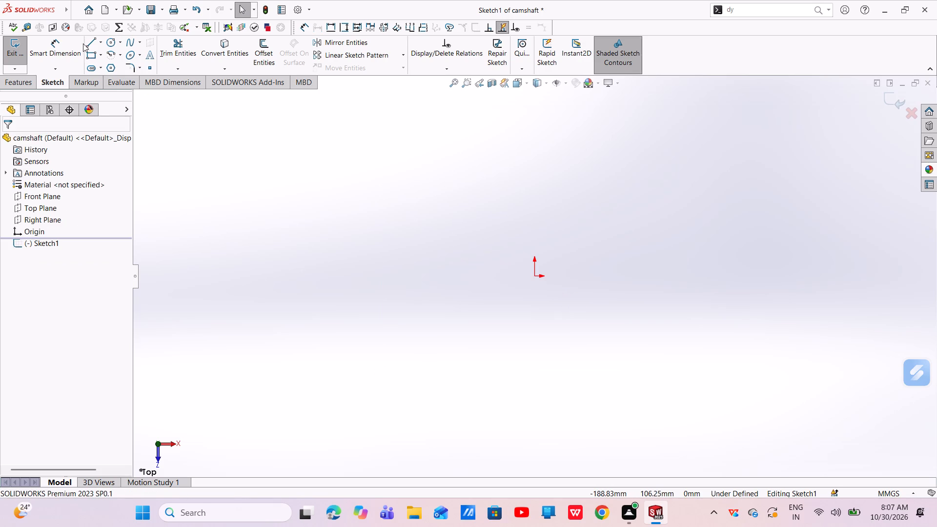
left_click(109, 43)
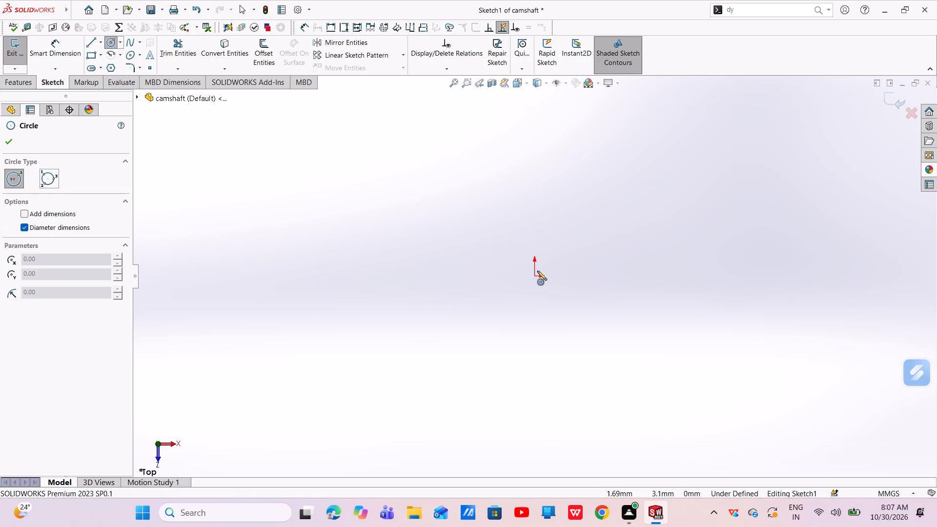
left_click_drag(534, 275, 563, 309)
right_click(629, 317)
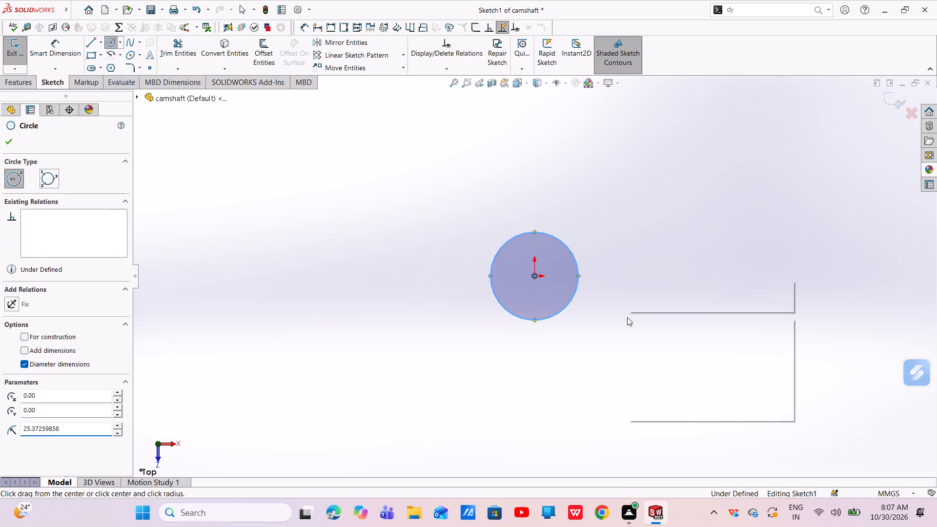
left_click(647, 323)
Draw a second, slightly larger circle directly above the first, its centre about 60.6 mm from the origin.
left_click(109, 41)
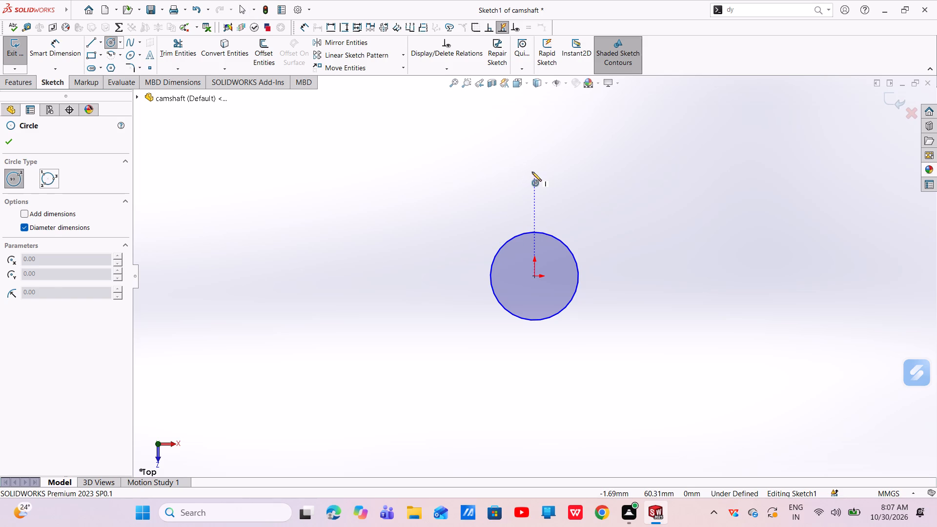
left_click_drag(531, 171, 567, 209)
right_click(565, 207)
left_click(620, 219)
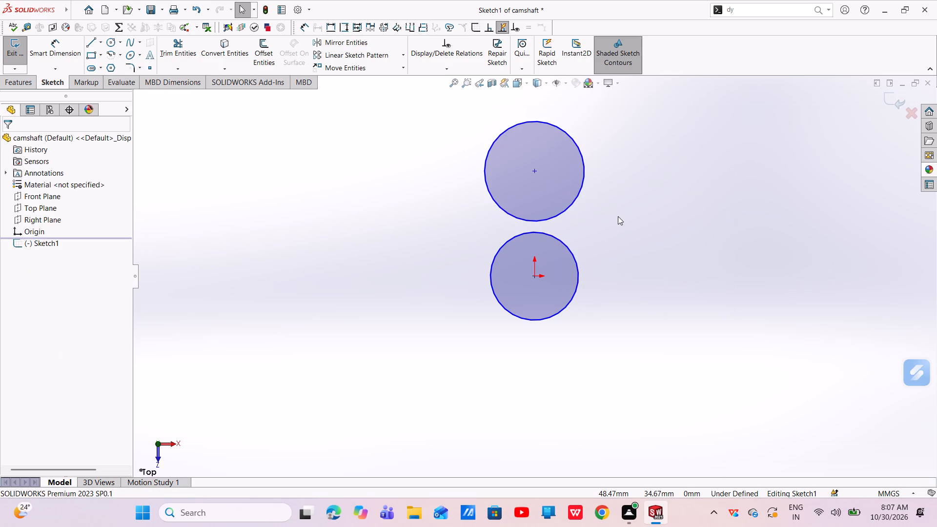
key("Escape")
key("Escape")
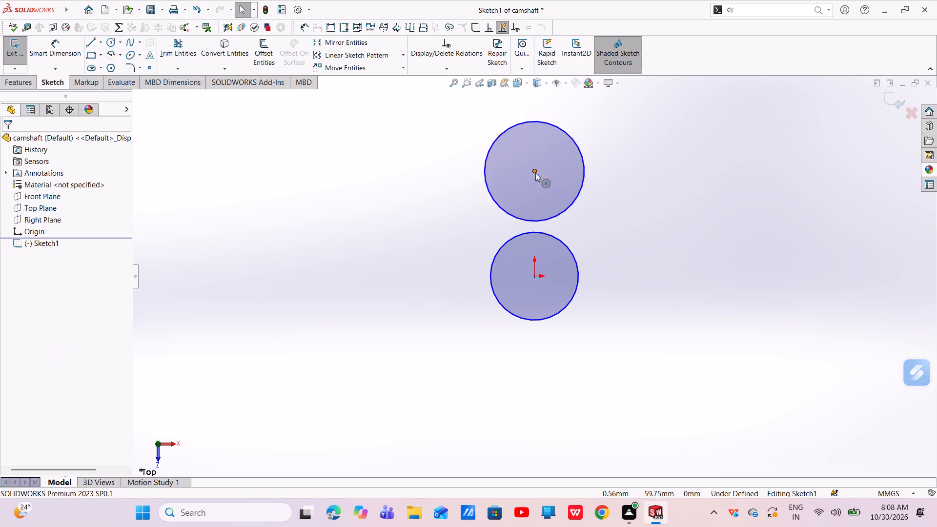
Add a vertical relation between the upper circle's centre and the origin.
left_click(535, 172)
left_click(533, 278, "ctrl")
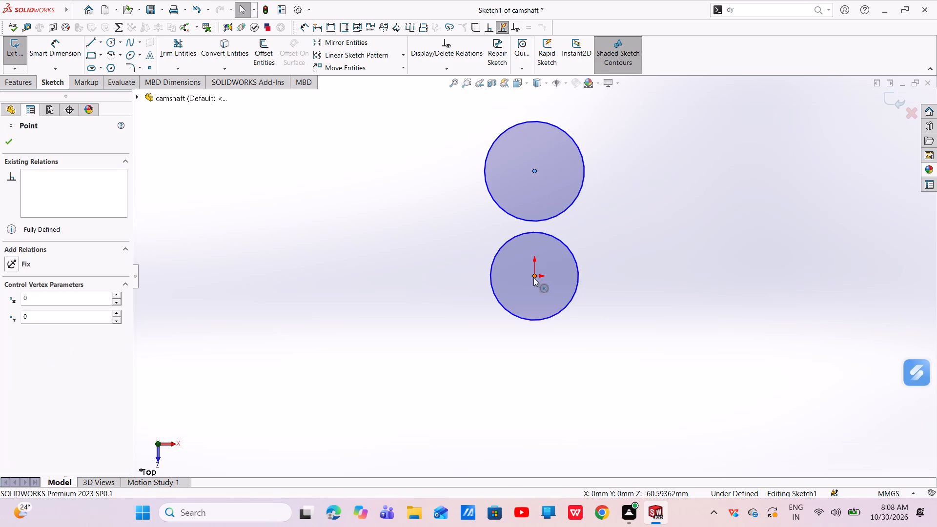
left_click(577, 233)
key("Escape")
key("Escape")
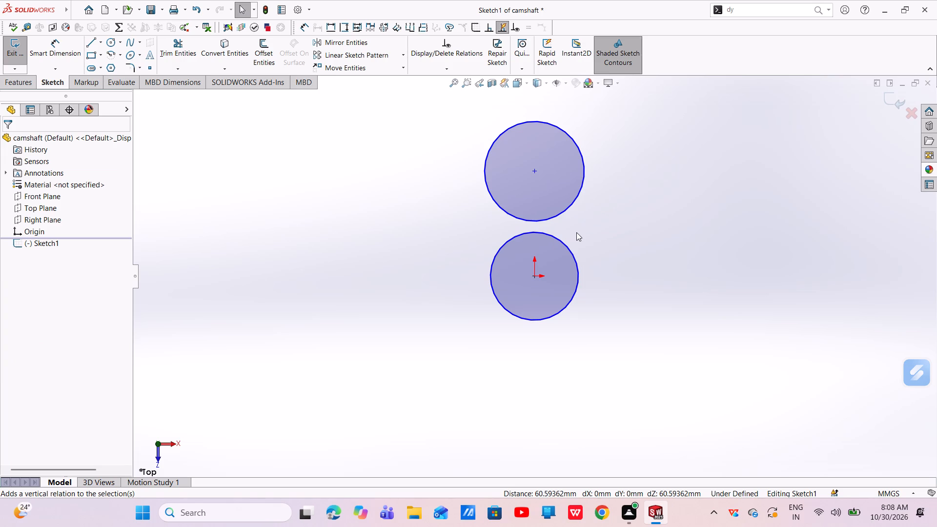
Dimension the distance between the two circle centres as 12.7 mm.
left_click(46, 53)
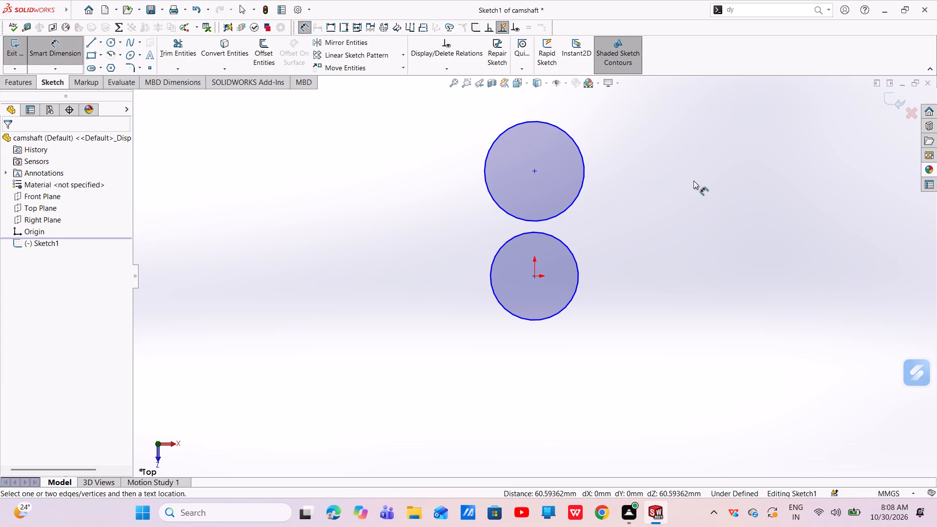
left_click(536, 171)
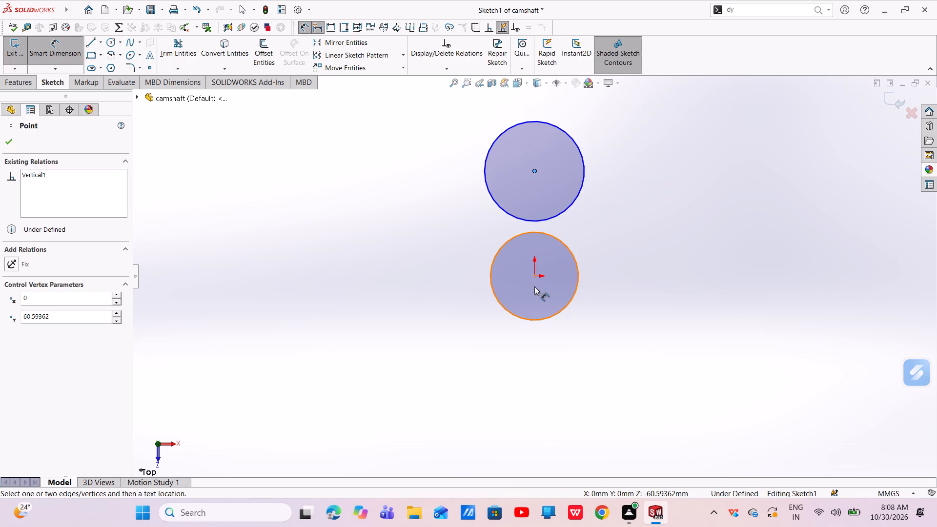
left_click(535, 276)
left_click(407, 227)
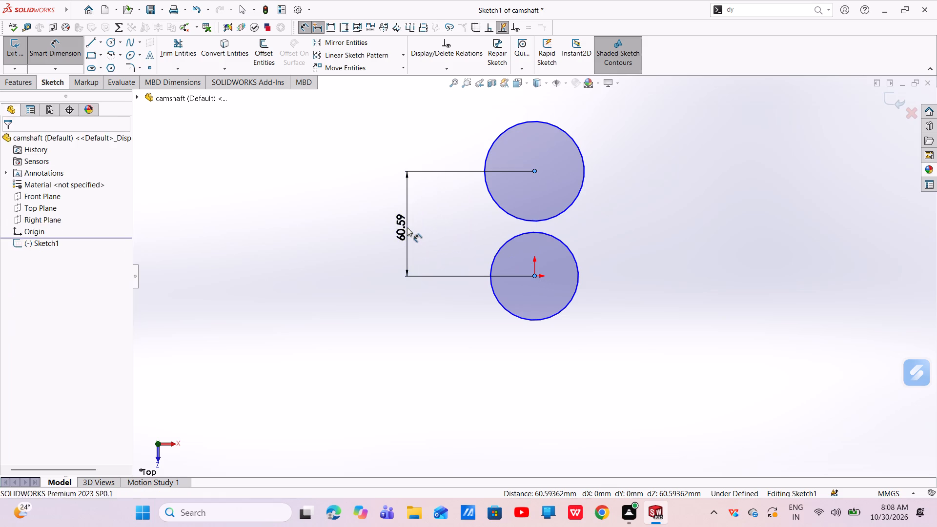
key("BackSpace")
type("12")
type(".7")
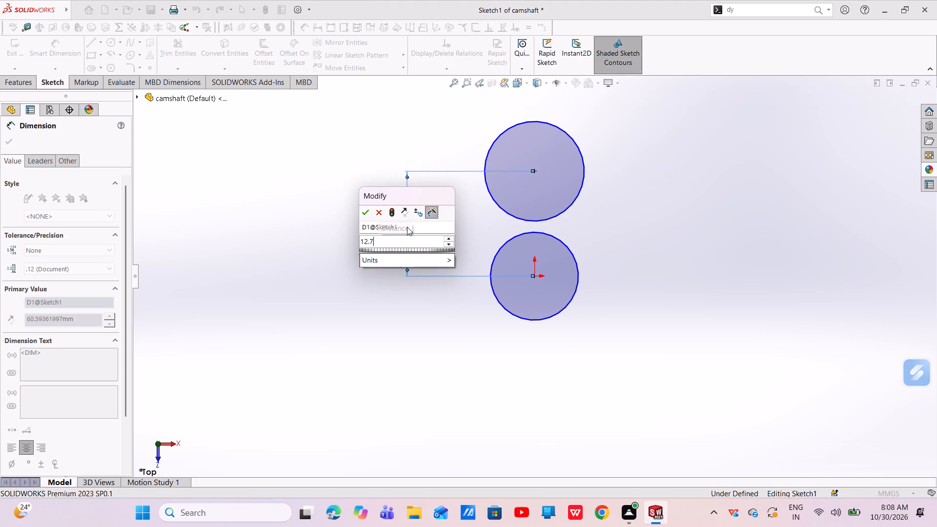
key("Return")
key("Escape")
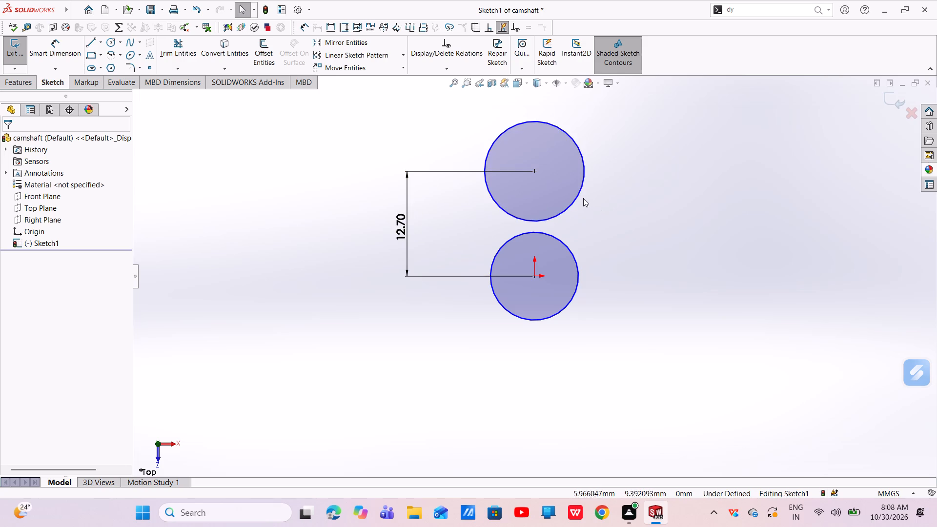
Dimension the upper circle's diameter as 12.7 mm.
left_click(60, 45)
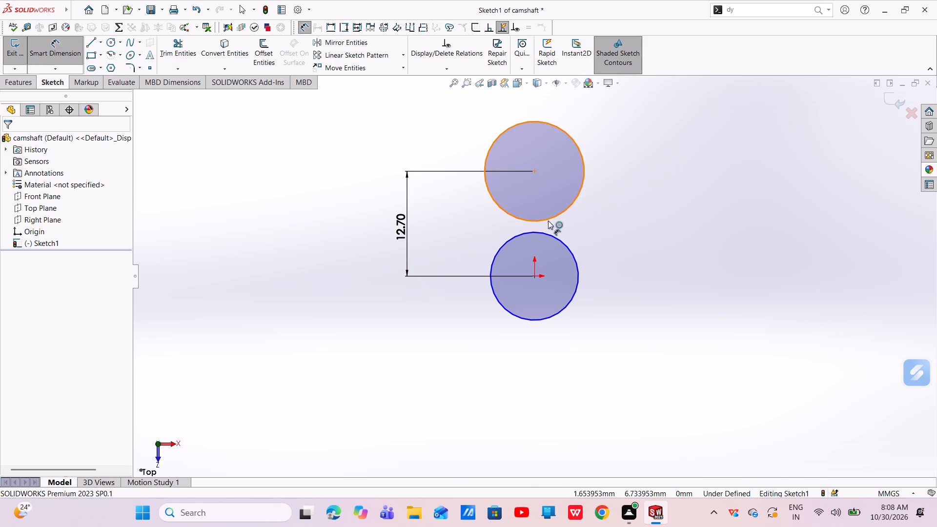
left_click(548, 221)
left_click(724, 180)
key("BackSpace")
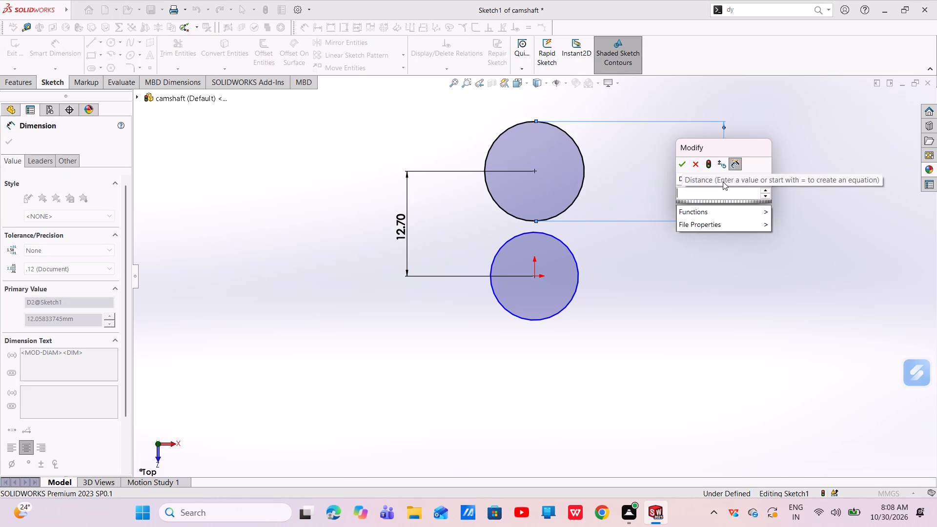
type("12.7")
key("Return")
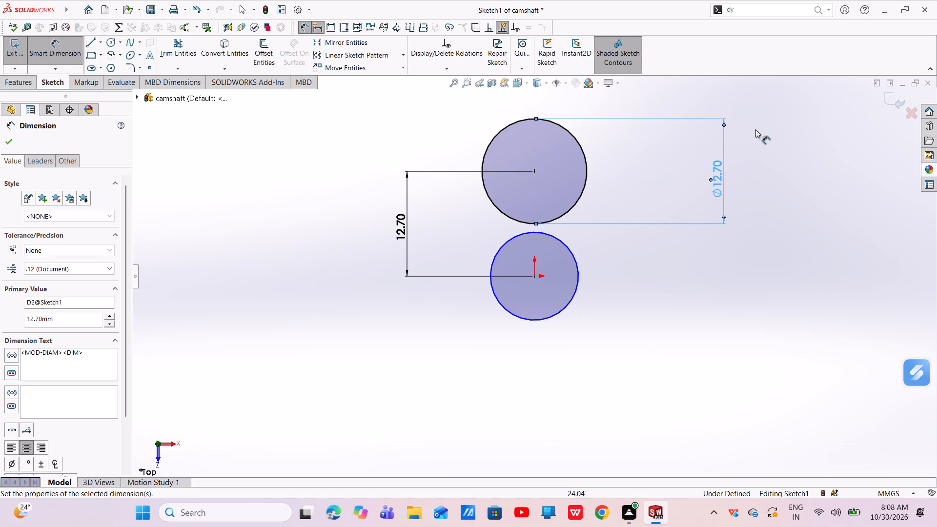
Dimension the diameter of the circle at the origin as 15.4 mm.
left_click(550, 317)
left_click(687, 342)
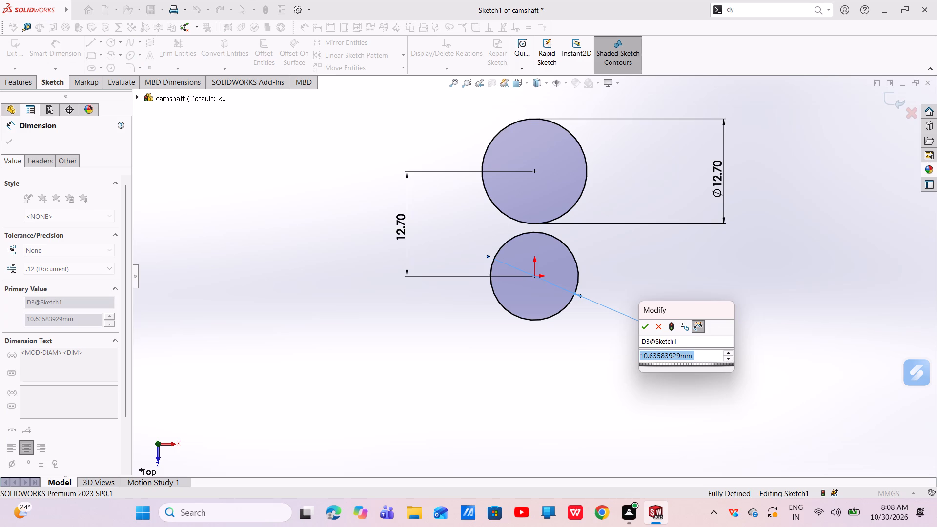
key("BackSpace")
type("15.4")
key("Return")
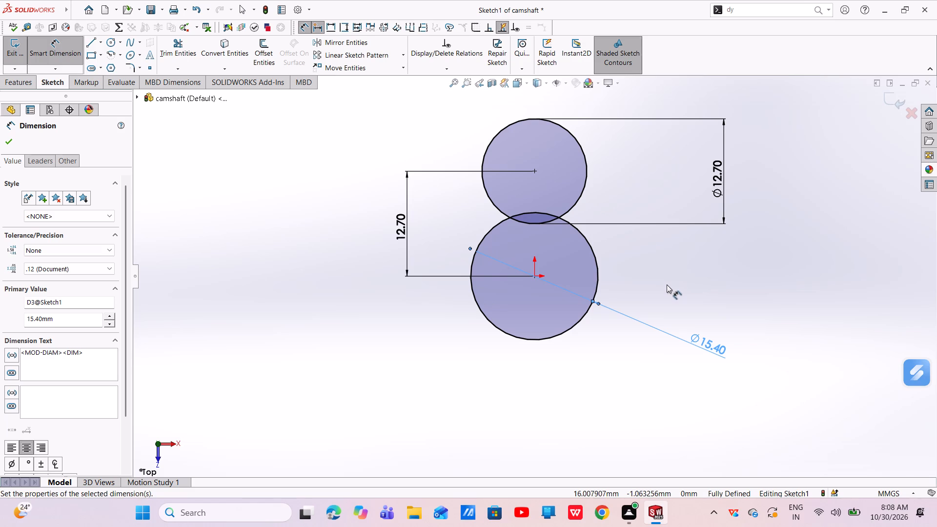
Set the diameter of the circle at the origin to 25.4 mm.
double_click(711, 346)
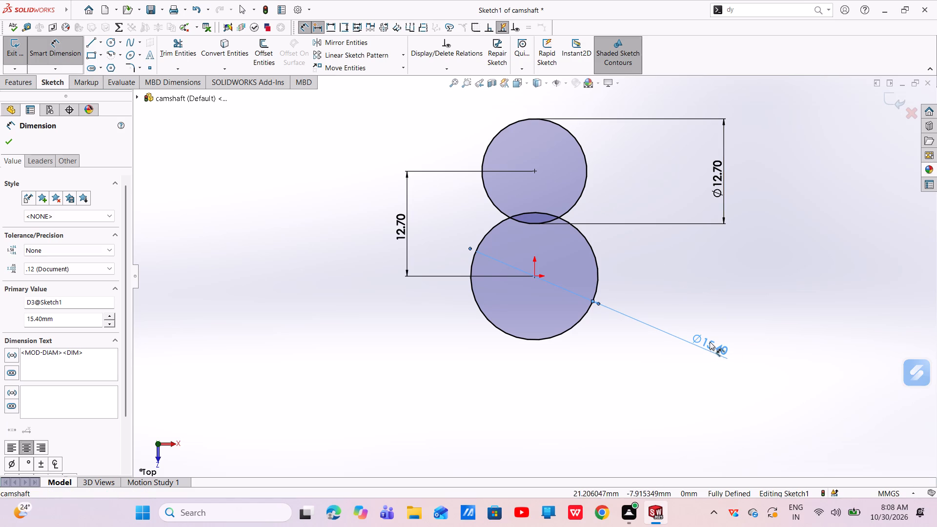
key("Escape")
double_click(710, 344)
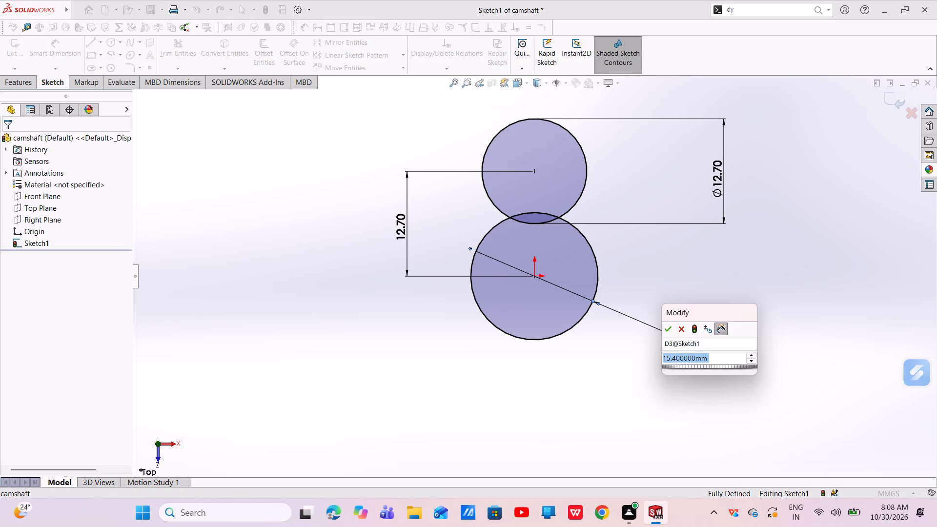
key("BackSpace")
key("2")
key("5")
key("period")
key("4")
key("Return")
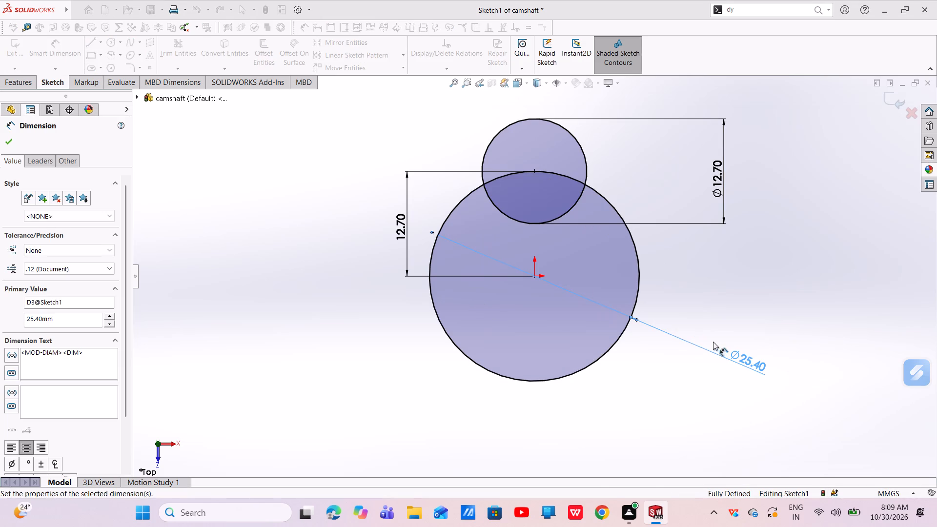
key("Escape")
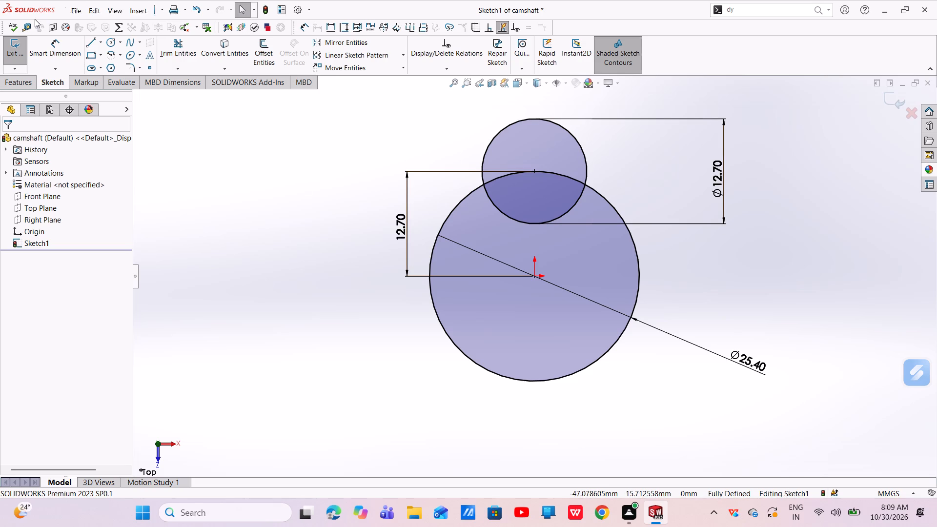
Draw two separate side lines, each about 10 mm long, joining the upper circle to the 25.4 mm circle on both sides.
left_click(86, 40)
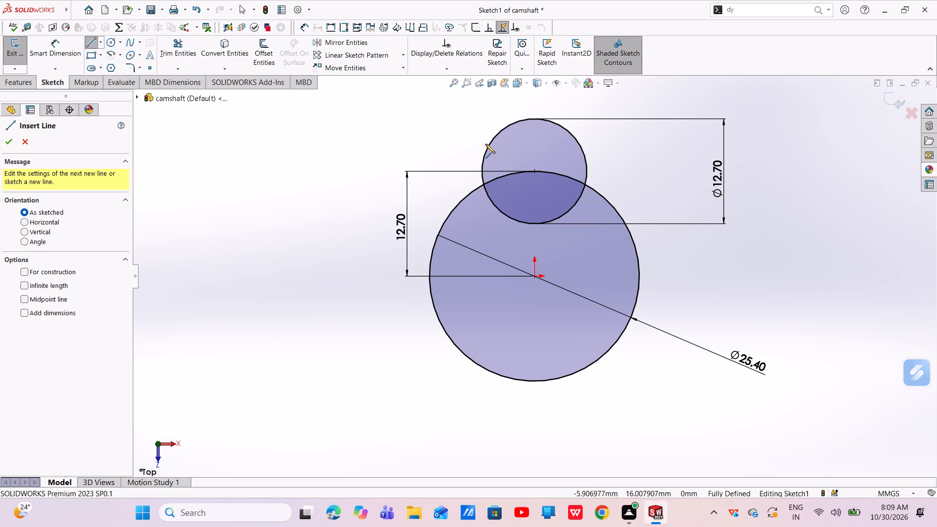
left_click(485, 150)
left_click(444, 221)
right_click(442, 220)
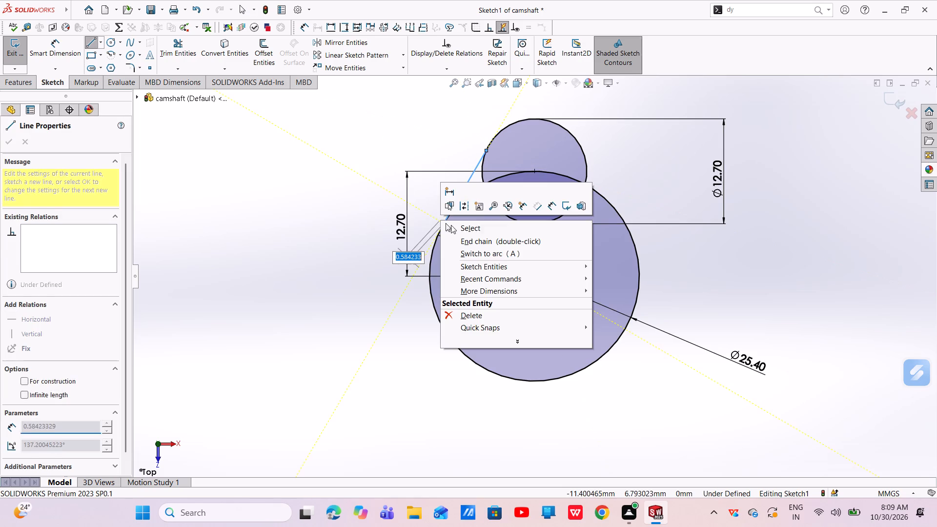
left_click(468, 232)
left_click(91, 41)
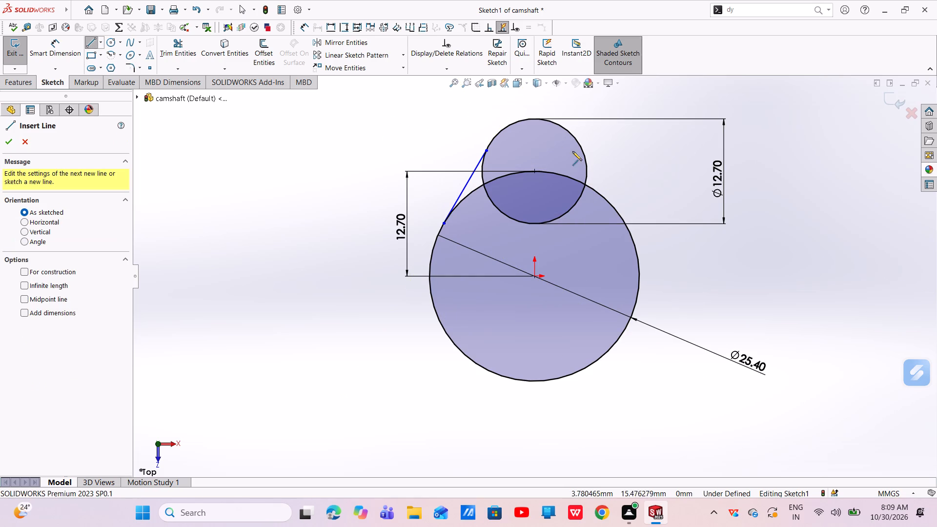
left_click(582, 149)
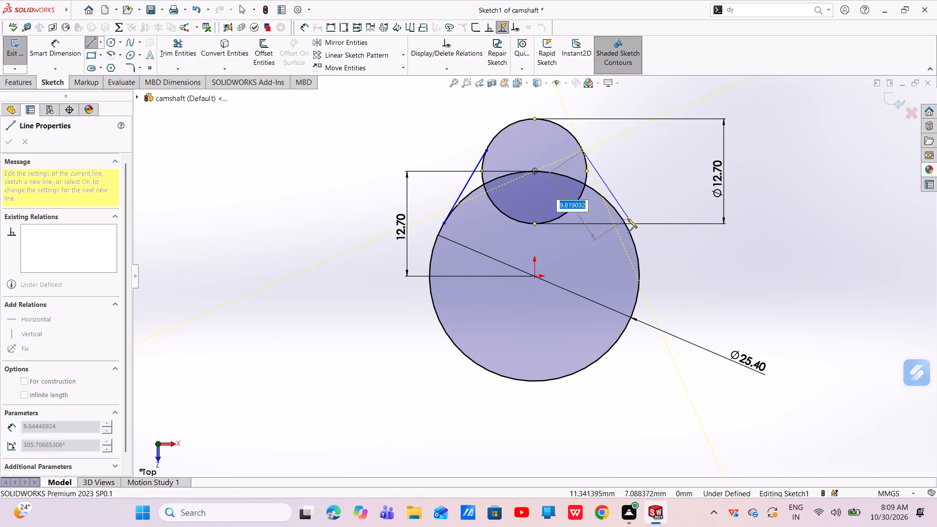
left_click(625, 220)
right_click(625, 220)
left_click(655, 226)
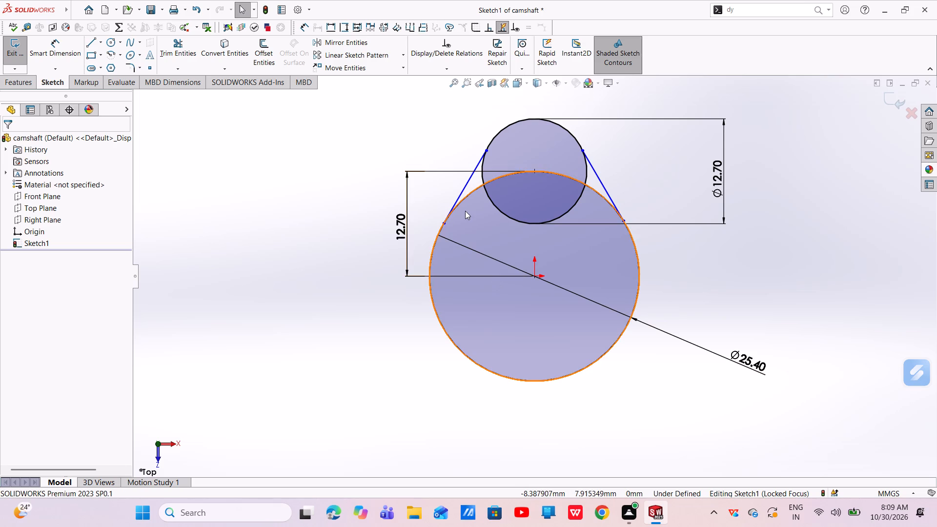
key("Escape")
Make both side lines tangent to the 25.4 mm circle at the origin.
left_click(462, 189)
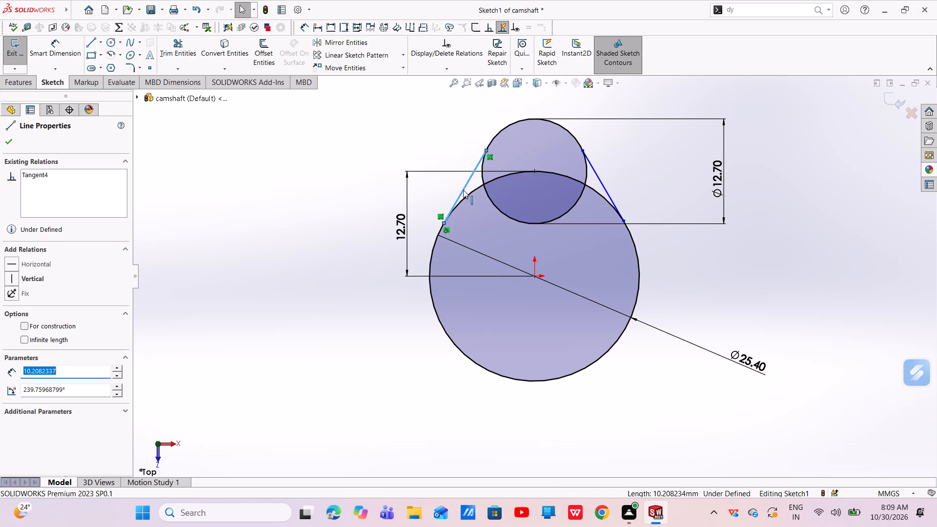
left_click(433, 253, "ctrl")
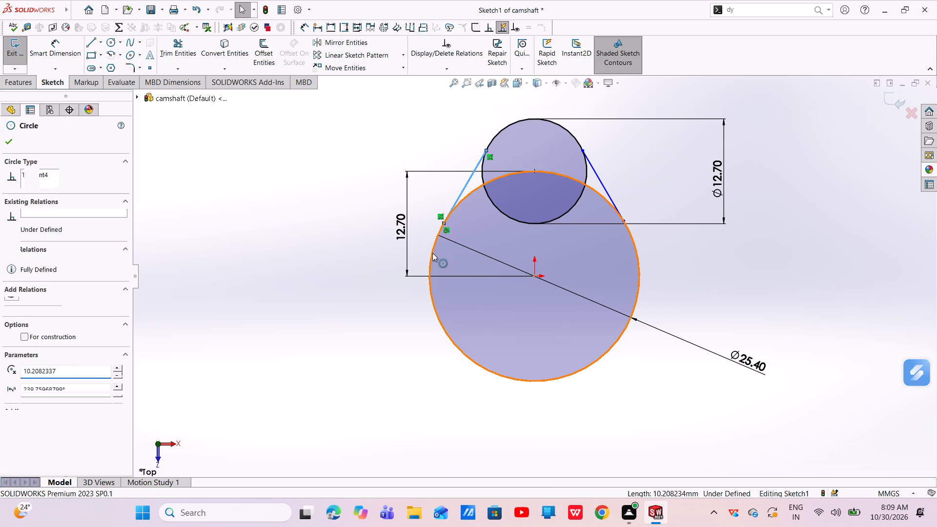
left_click(458, 212)
key("Escape")
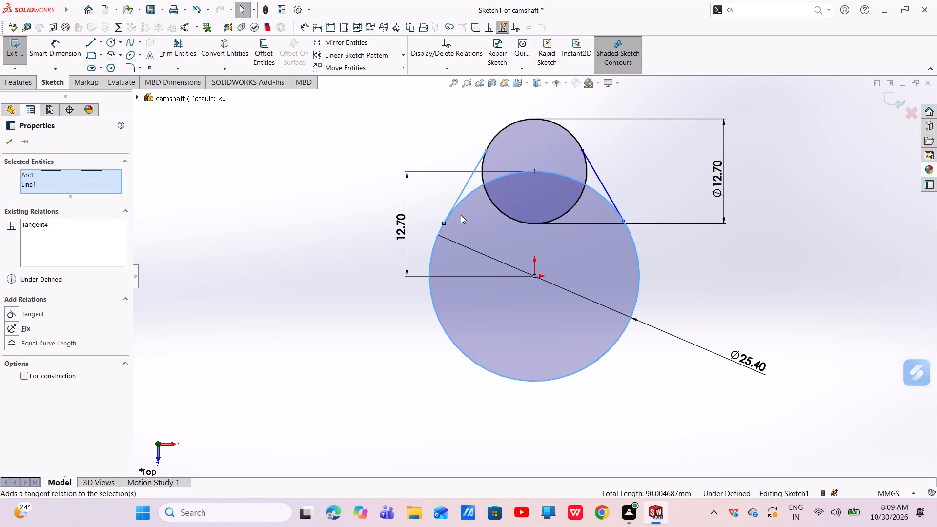
key("Escape")
left_click(602, 185)
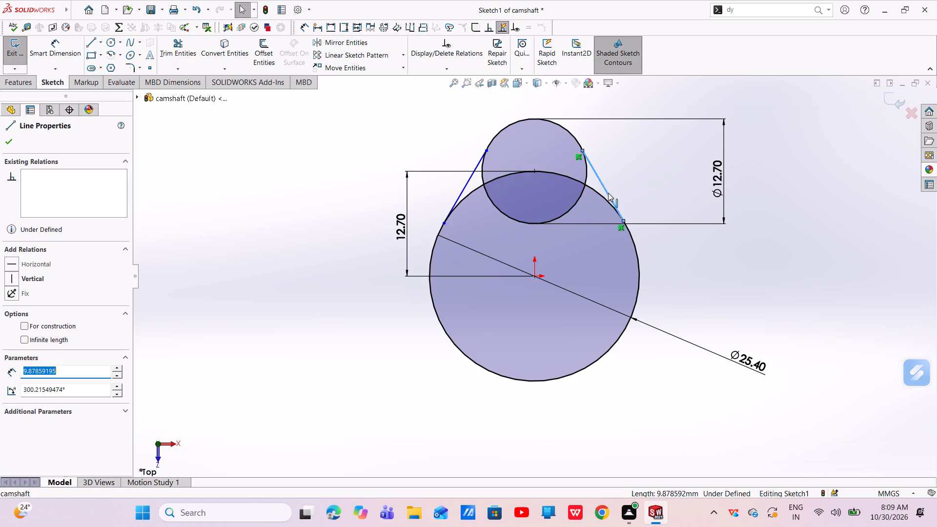
left_click(637, 259, "ctrl")
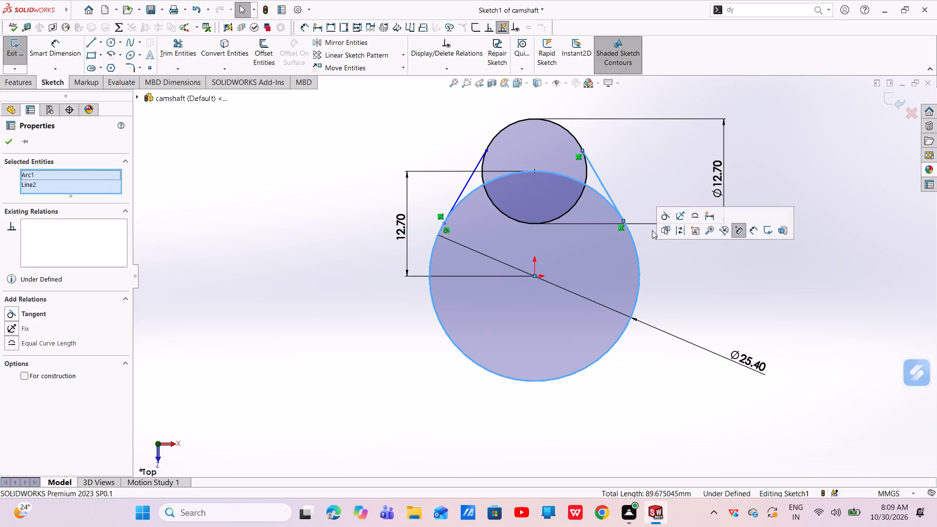
left_click(661, 217)
key("Escape")
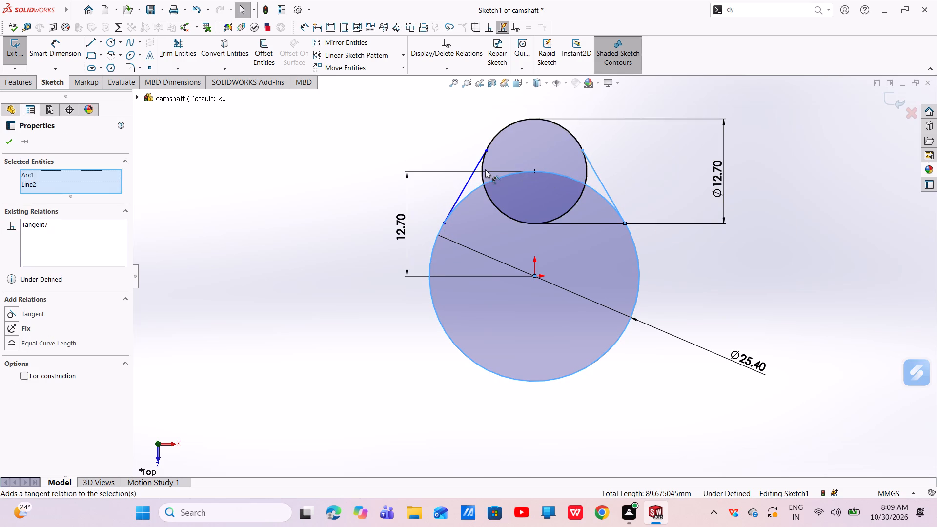
Make both side lines tangent to the upper 12.7 mm circle.
left_click(482, 175)
left_click(475, 170, "ctrl")
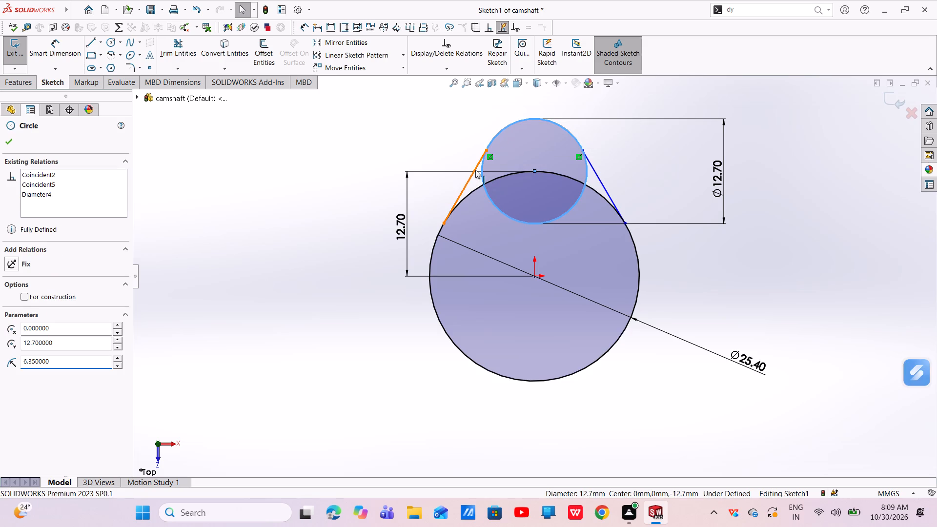
left_click(501, 128)
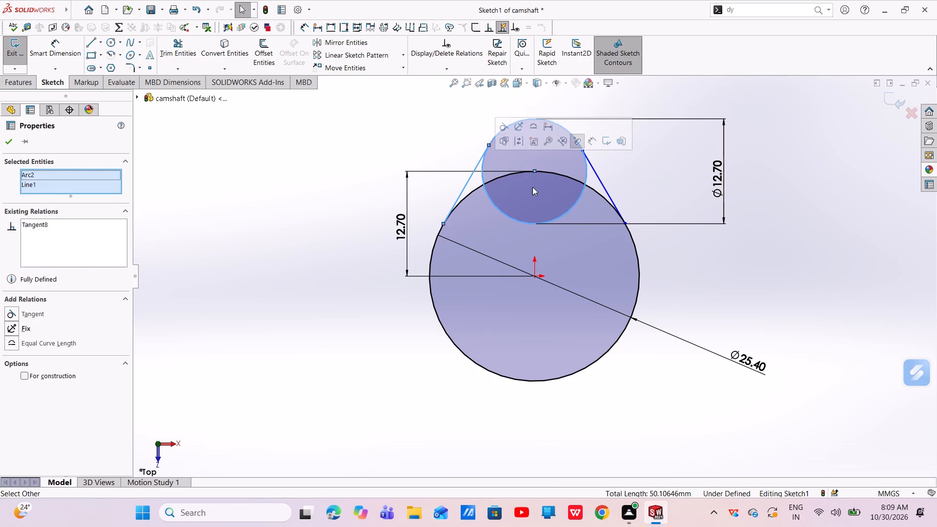
key("Escape")
left_click(610, 193)
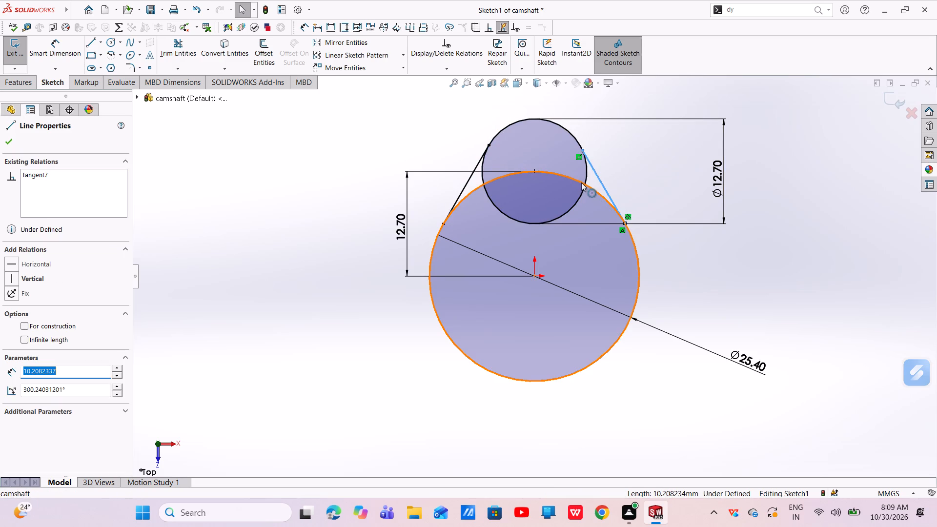
left_click(581, 194, "ctrl")
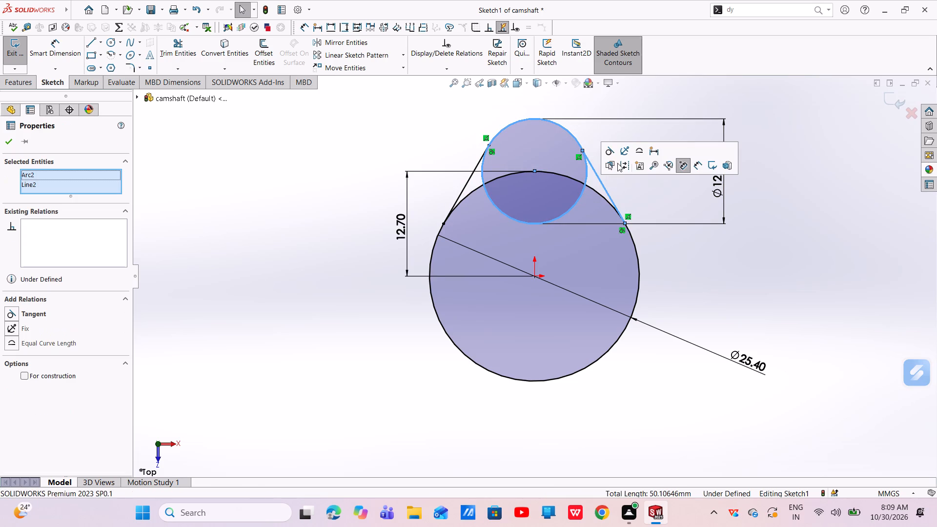
left_click(611, 155)
key("Escape")
key("Escape")
Power-trim the circle arcs inside the side lines, leaving one closed cam outline.
scroll(638, 238, "up", 3)
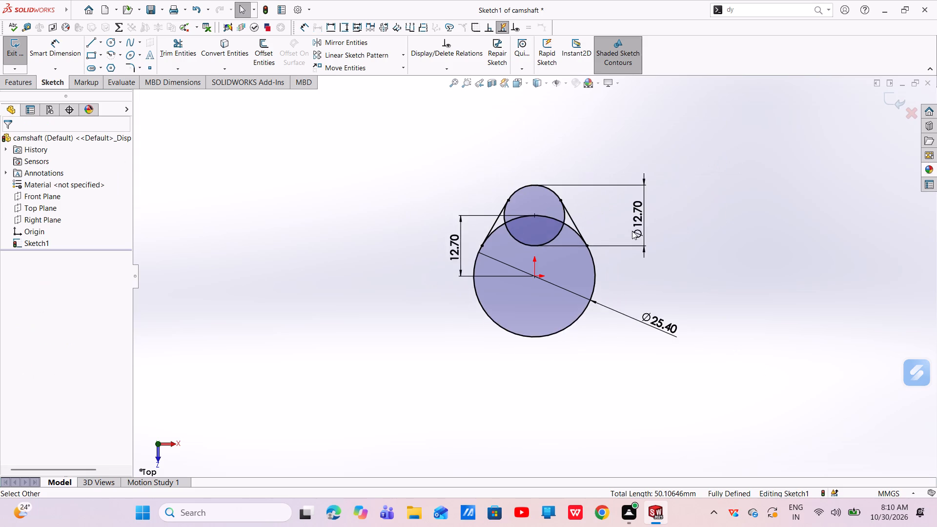
scroll(610, 225, "down", 5)
left_click(182, 54)
left_click_drag(332, 330, 324, 328)
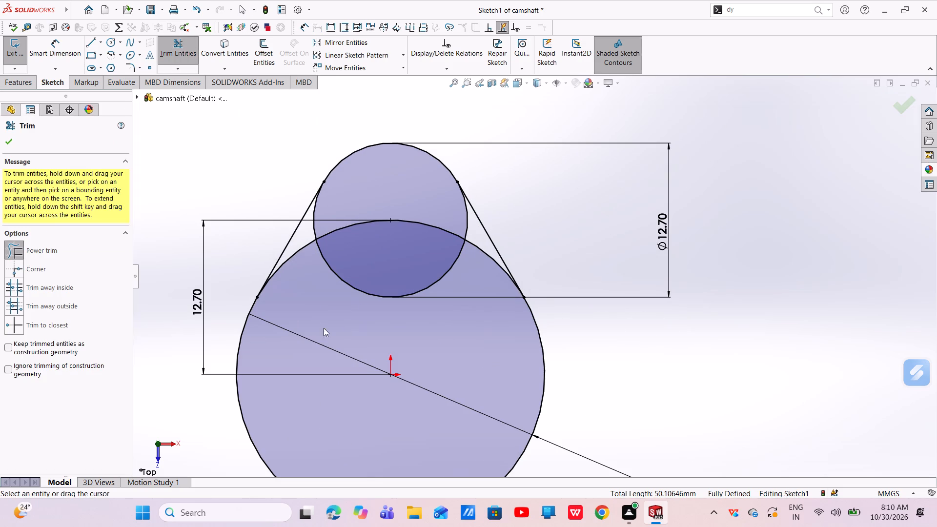
left_click_drag(324, 328, 363, 216)
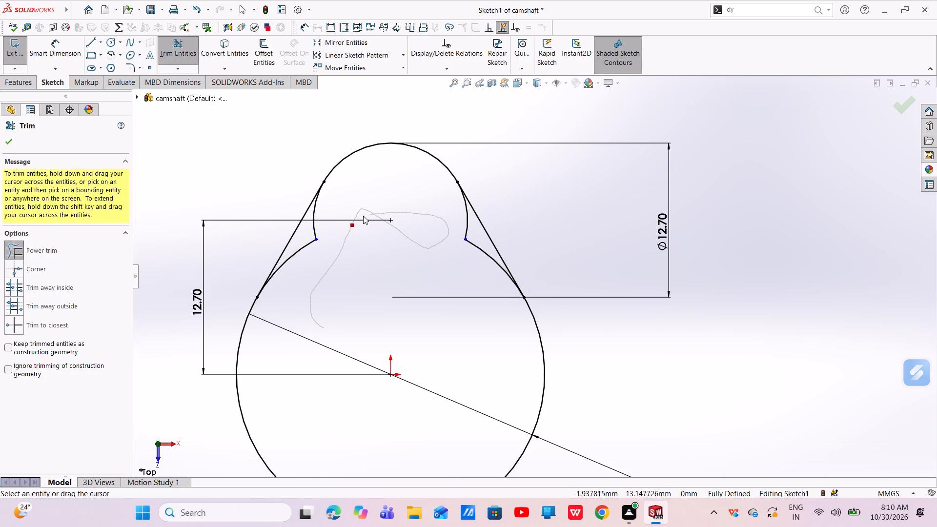
left_click_drag(363, 216, 459, 221)
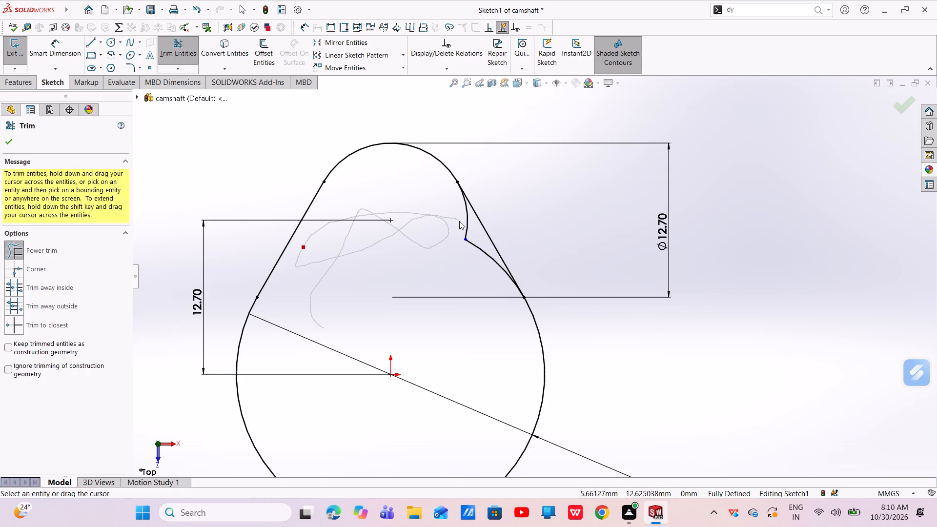
left_click_drag(459, 221, 412, 304)
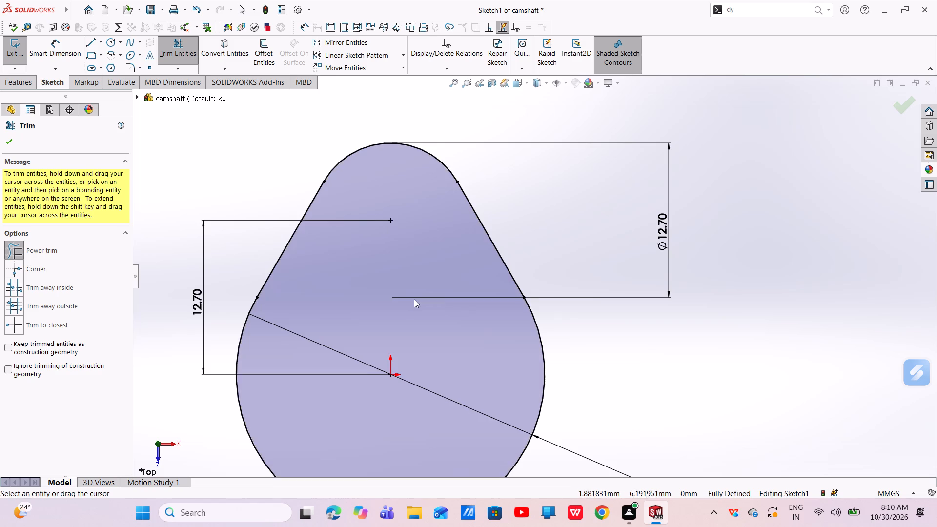
scroll(414, 300, "up", 4)
key("Escape")
key("Escape")
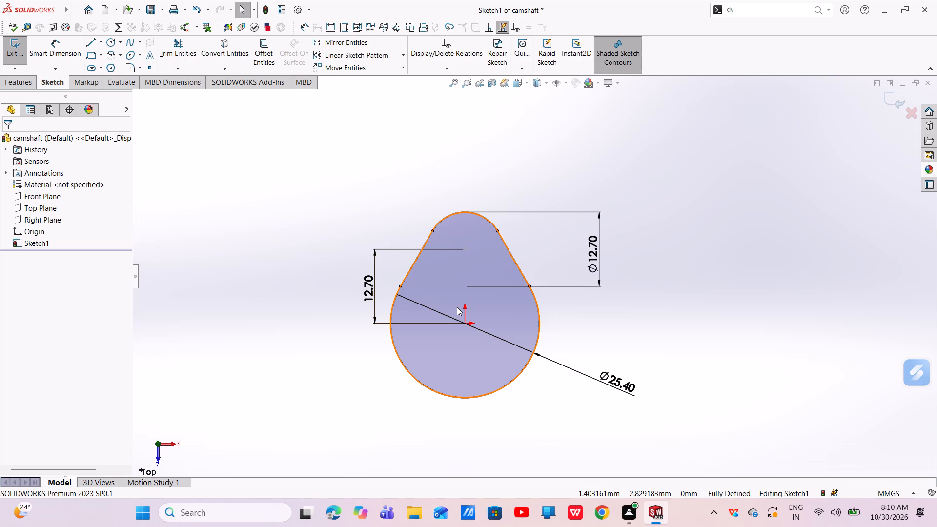
Extrude the cam profile as a blind boss 7.62 mm deep.
left_click(7, 83)
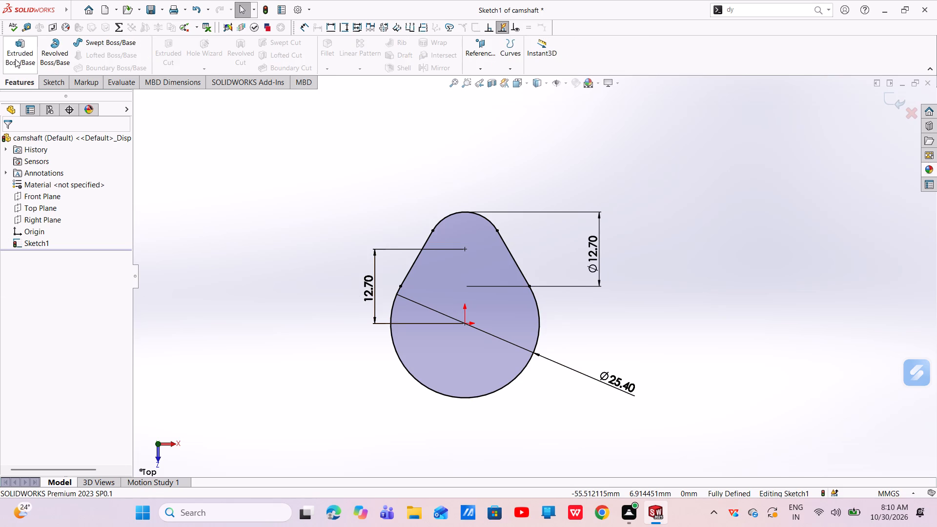
left_click(15, 59)
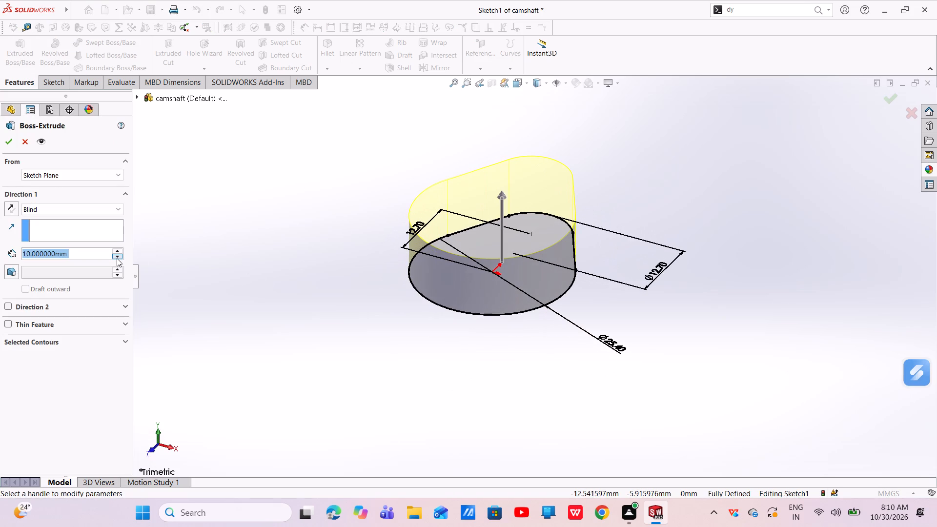
key("BackSpace")
type("7.")
key("6")
key("2")
key("Return")
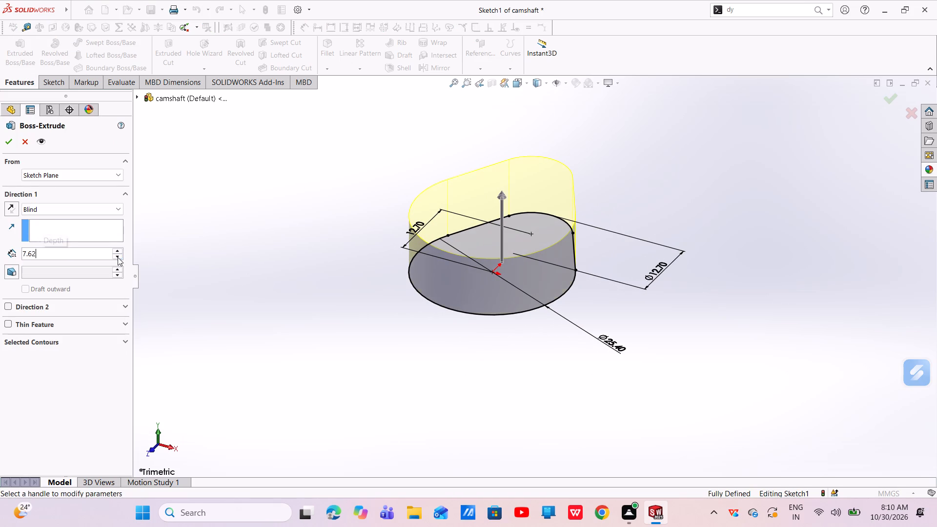
left_click(7, 142)
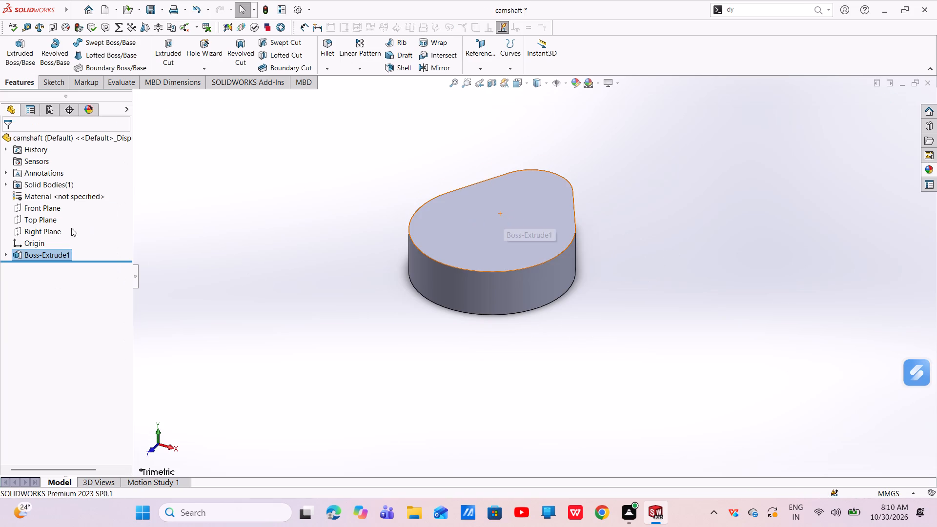
Open the cam extrusion's definition to check its depth, and close it without editing.
left_click(45, 257)
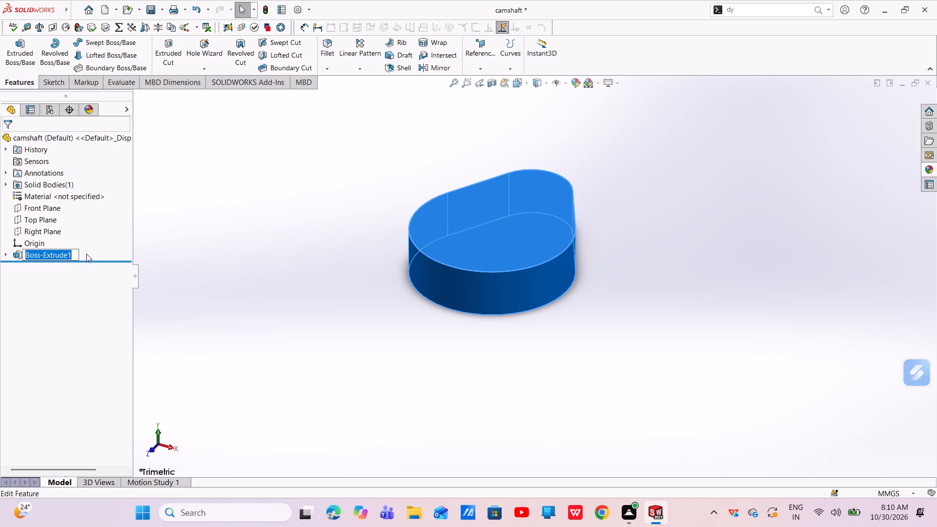
left_click(89, 254)
left_click(95, 223)
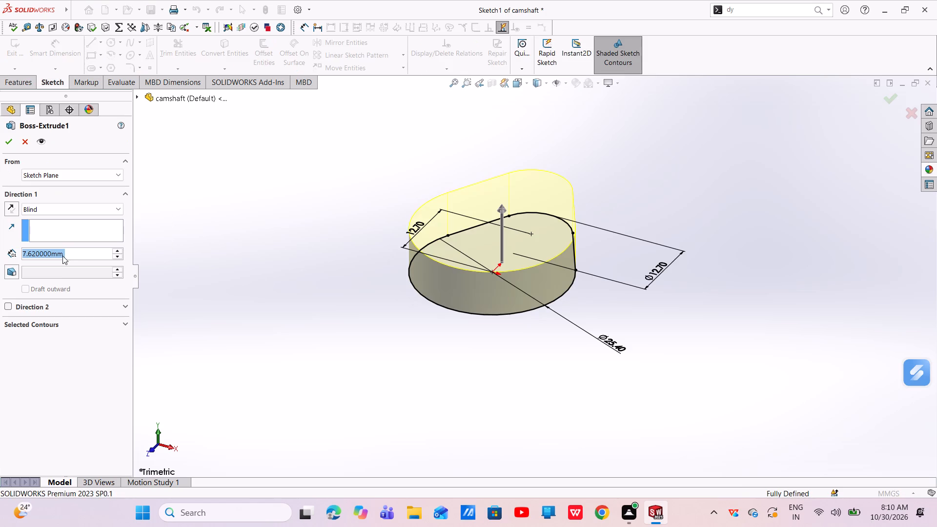
left_click(4, 143)
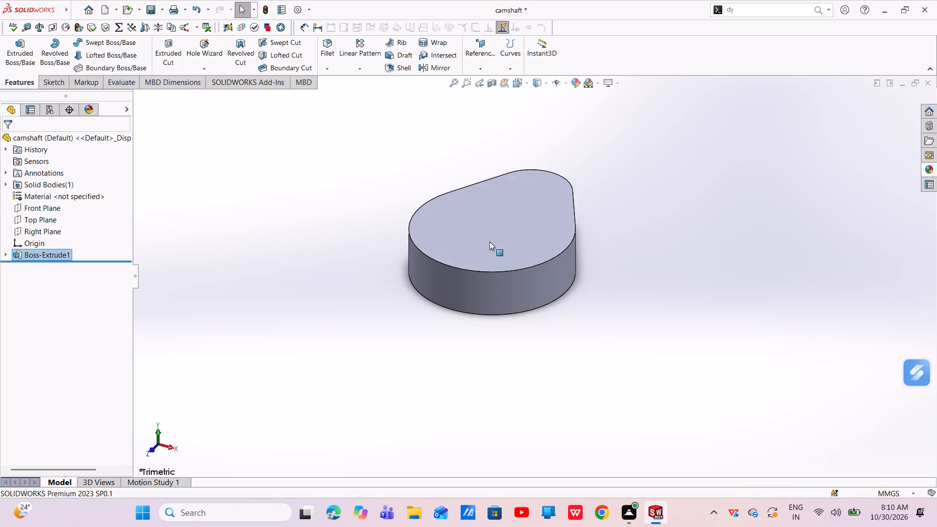
key("Escape")
Create a reference axis through the cylindrical face of the cam's large rounded end.
scroll(493, 237, "up", 2)
scroll(534, 178, "down", 4)
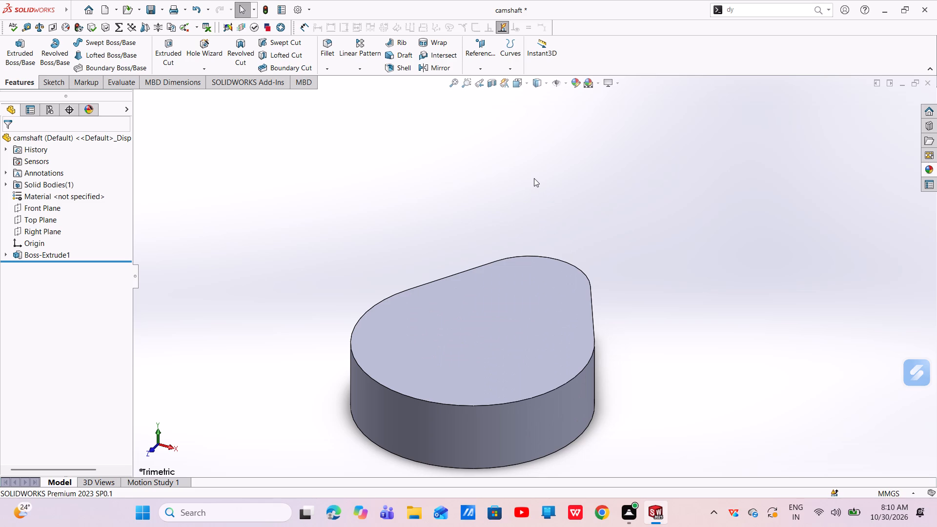
left_click(492, 67)
left_click(491, 91)
scroll(614, 324, "up", 4)
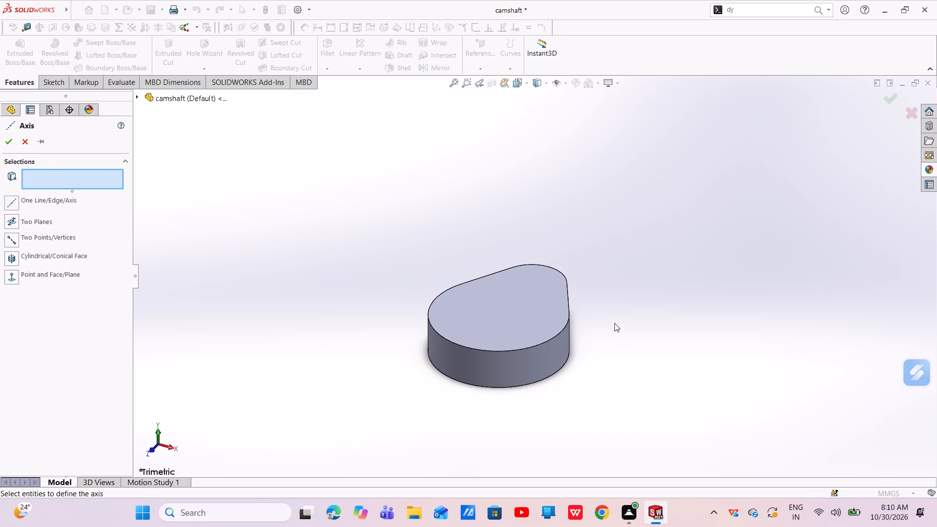
scroll(611, 321, "down", 2)
middle_click_drag(605, 319, 504, 282)
scroll(504, 282, "up", 1)
left_click(427, 306)
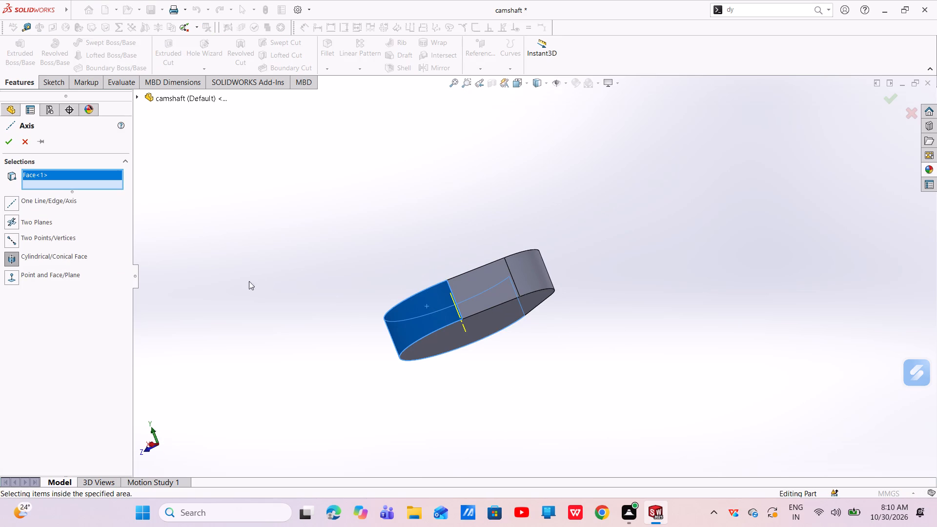
left_click(10, 143)
Extend the displayed reference axis far out beyond the cam's bottom face on the sketch-plane side.
scroll(545, 344, "down", 4)
middle_click_drag(523, 324, 501, 312)
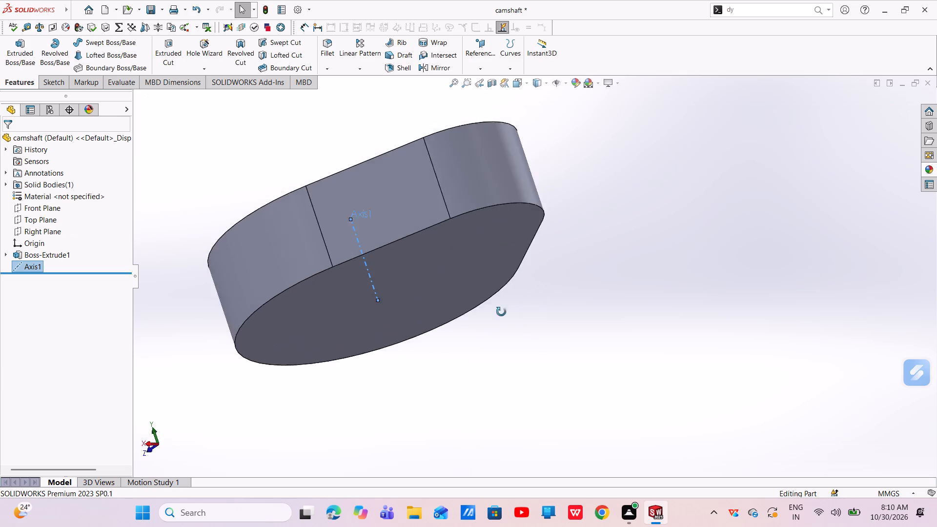
middle_click_drag(501, 312, 435, 252)
scroll(435, 252, "up", 4)
middle_click_drag(454, 242, 468, 202)
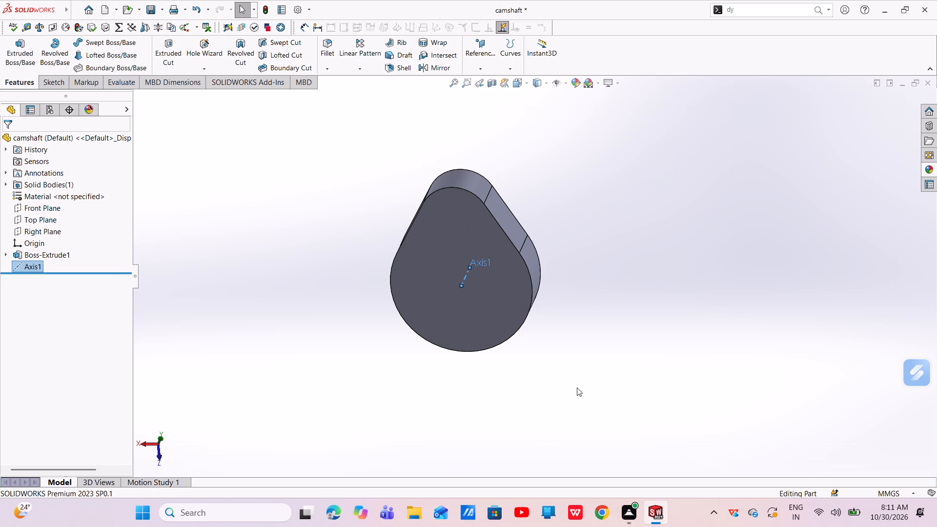
middle_click_drag(554, 240, 488, 249)
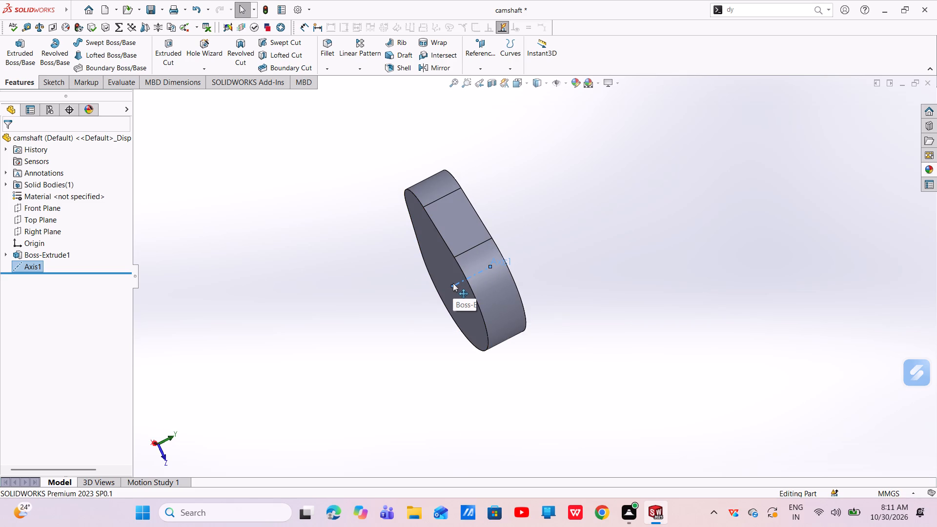
left_click_drag(452, 284, 143, 398)
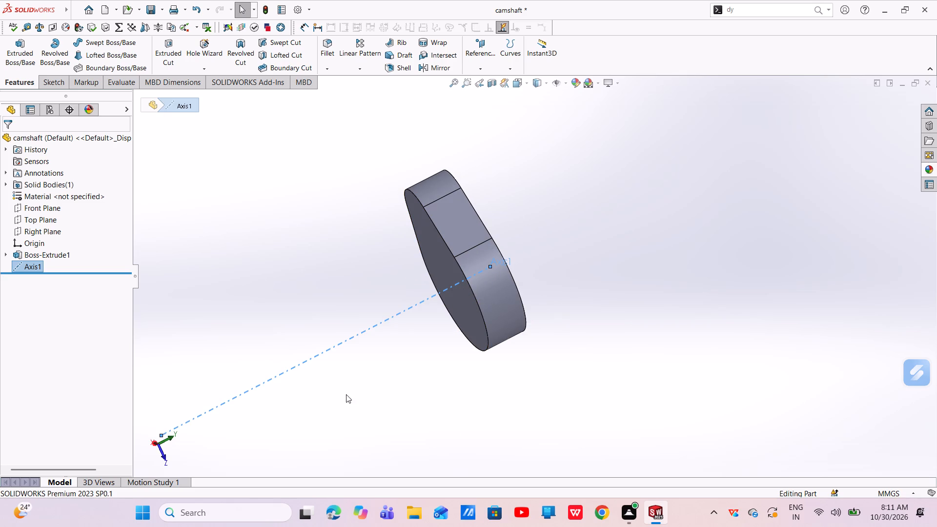
Linear-pattern the cam extrusion along the reference axis with 53.34 mm spacing and 2 instances.
scroll(346, 394, "up", 4)
left_click_drag(356, 354, 329, 377)
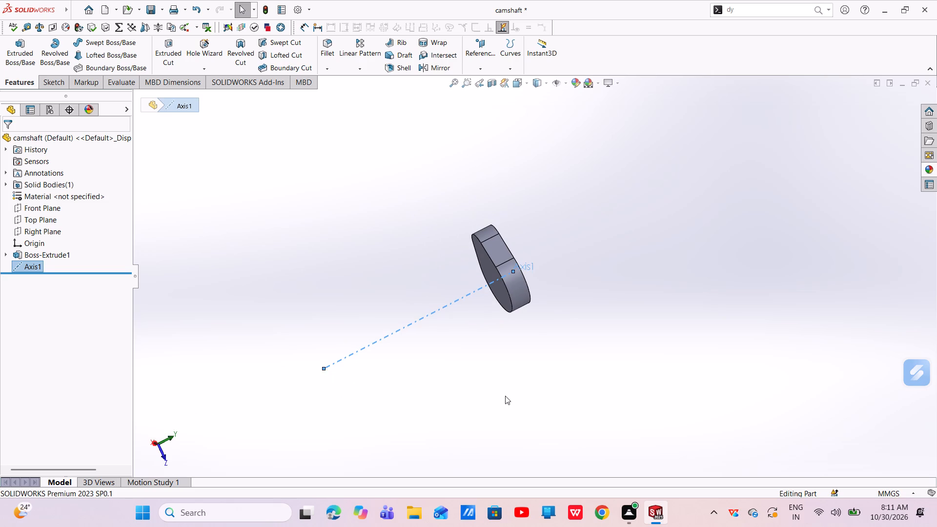
left_click(505, 396)
scroll(510, 292, "down", 3)
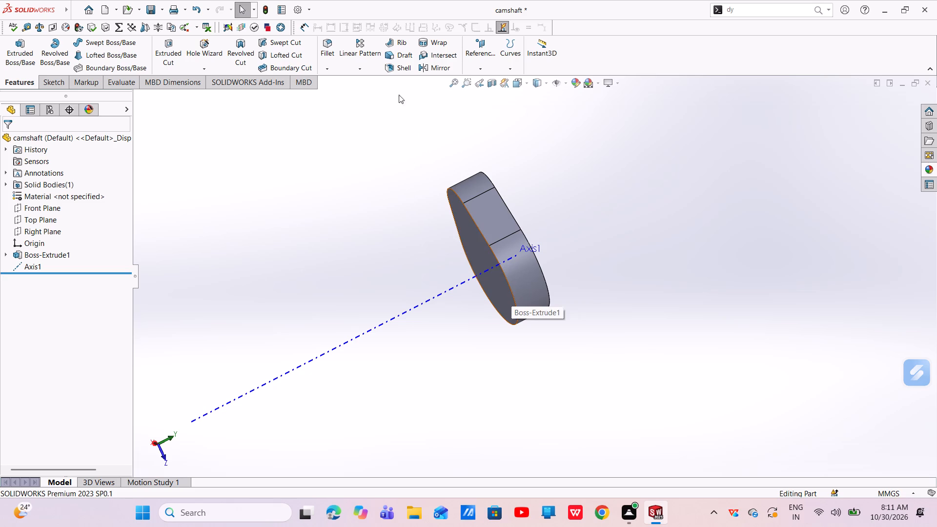
left_click(354, 46)
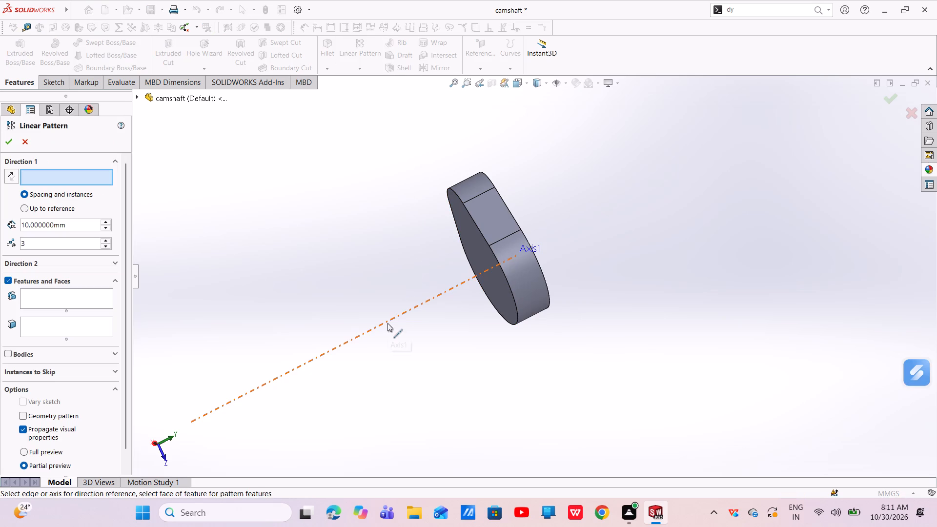
left_click(387, 323)
left_click_drag(85, 222, 25, 231)
key("BackSpace")
key("BackSpace")
key("BackSpace")
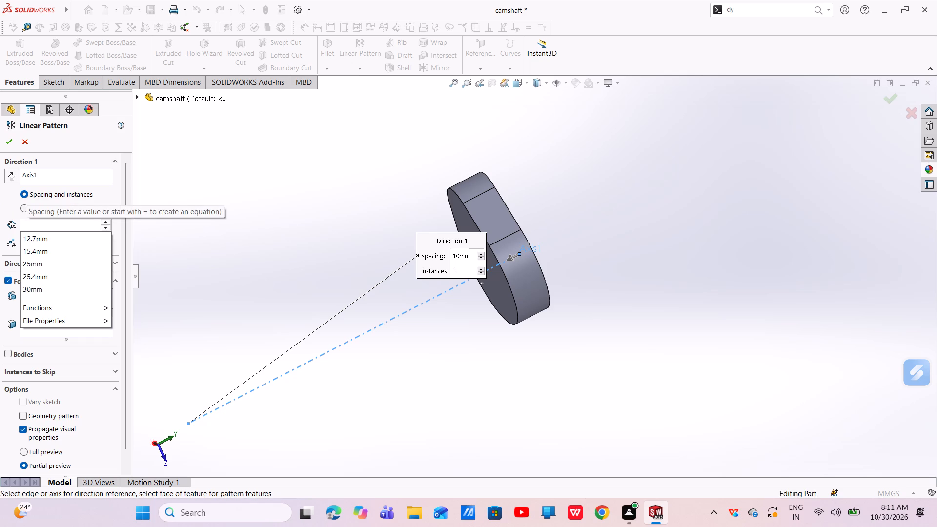
key("5")
type("3.3")
key("4")
key("Return")
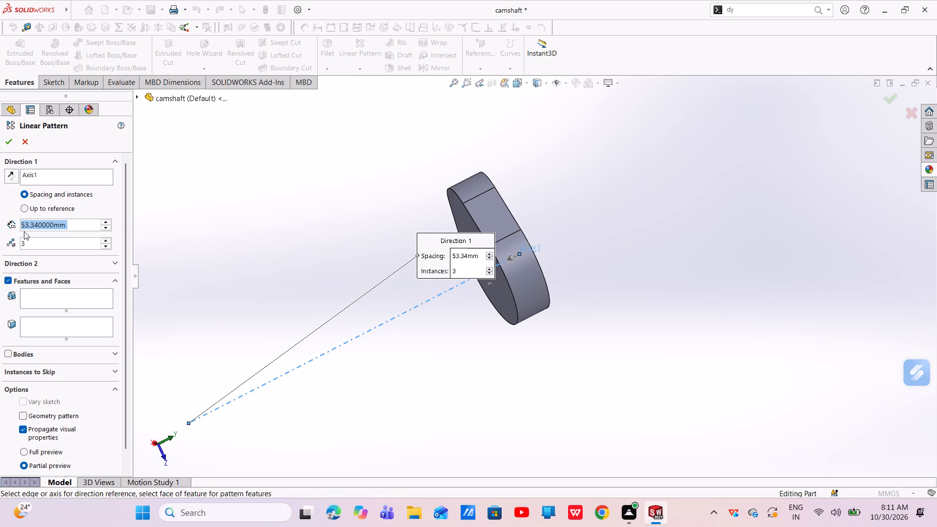
left_click(35, 244)
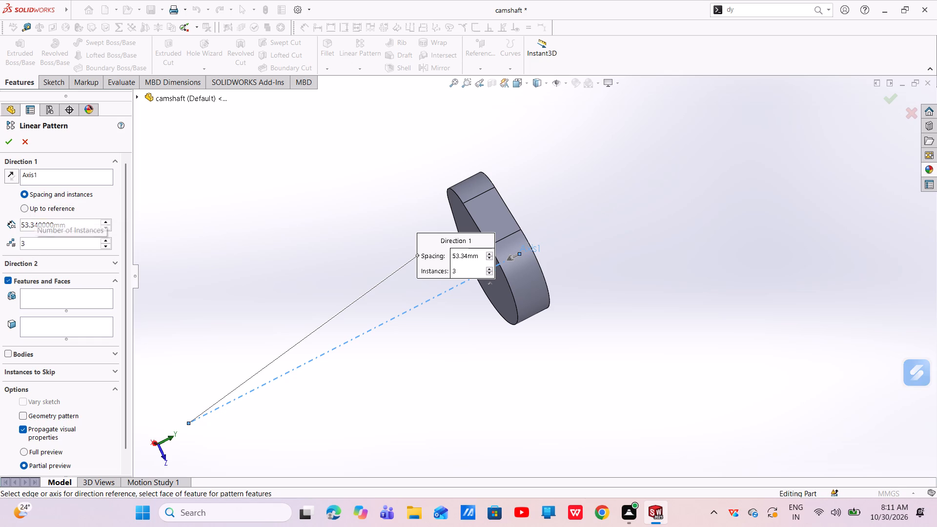
key("BackSpace")
key("2")
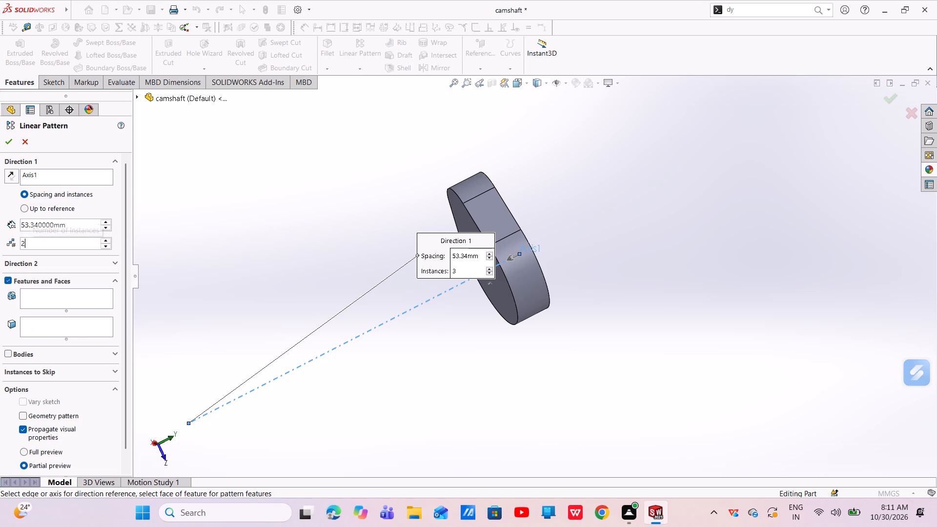
key("Return")
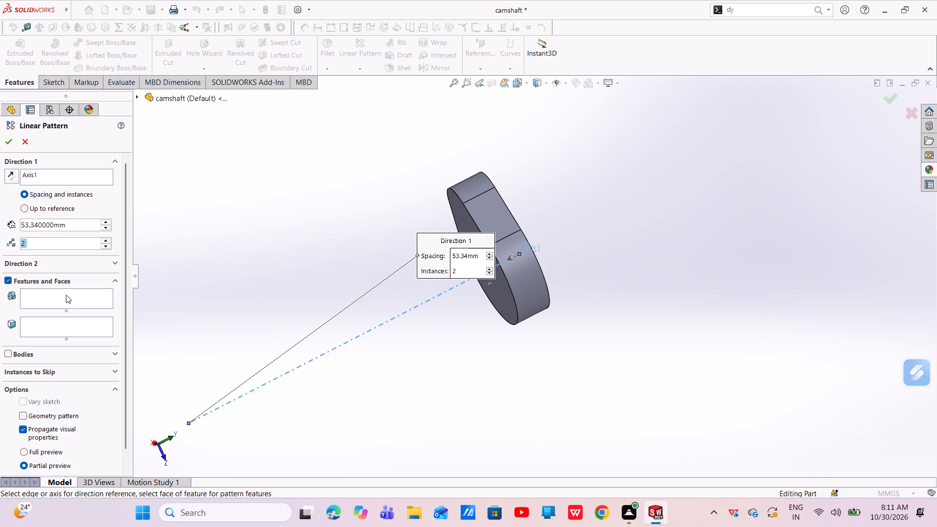
left_click(66, 292)
left_click(504, 203)
left_click(501, 210)
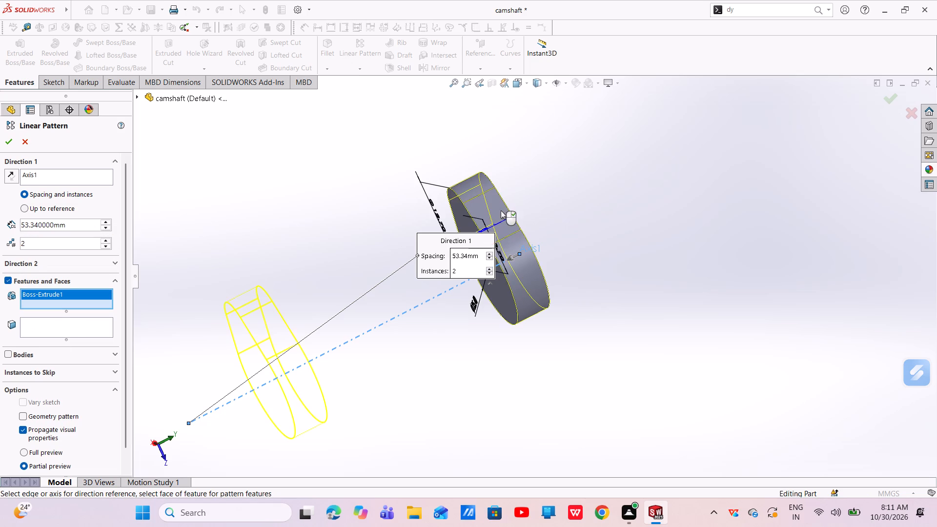
left_click(6, 146)
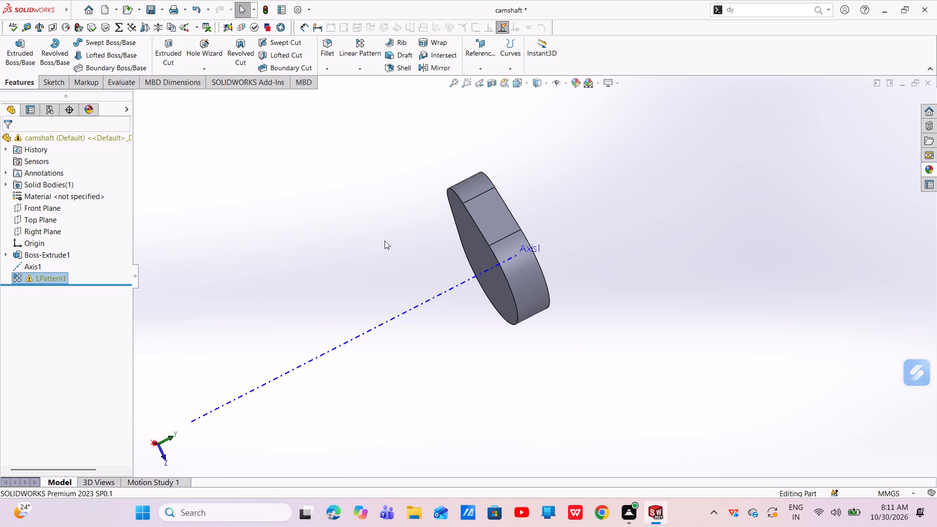
Try to linear-pattern the existing cam pattern using the cam's flat face as direction, at 53.34 mm with 2 instances and Geometry pattern enabled.
scroll(385, 241, "up", 3)
middle_click_drag(402, 328, 417, 299)
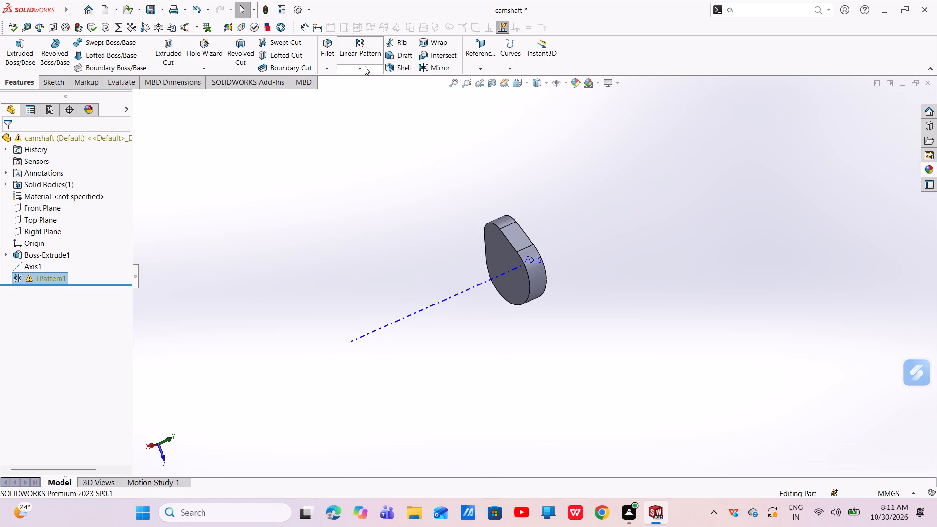
left_click(365, 66)
left_click(366, 78)
scroll(506, 260, "down", 3)
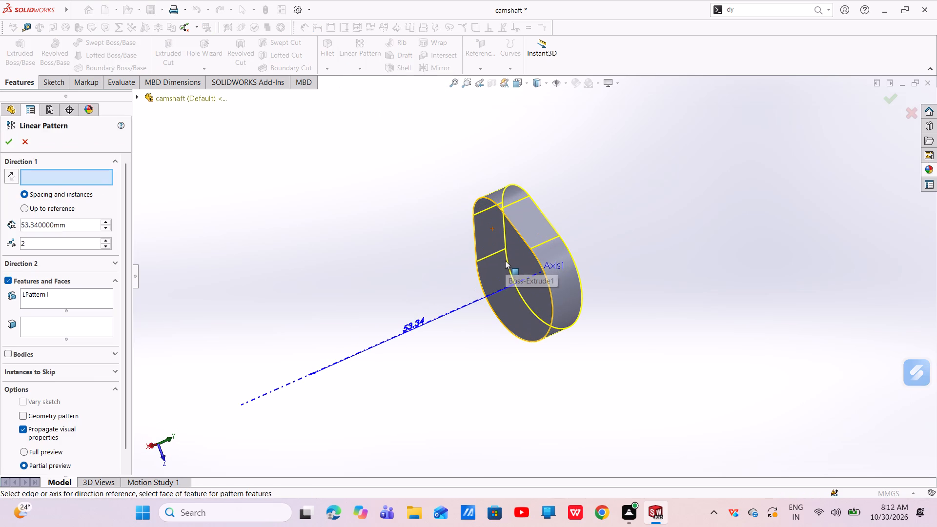
left_click(507, 259)
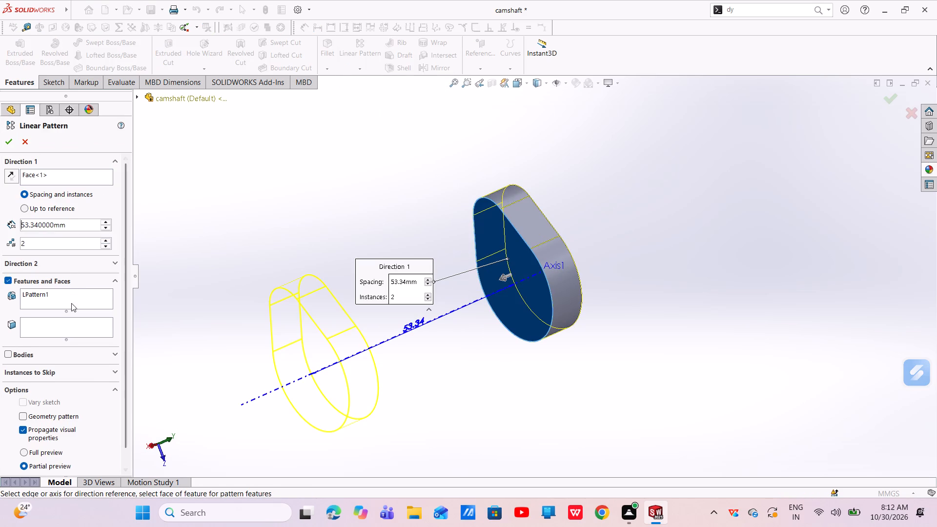
left_click(29, 416)
left_click(13, 139)
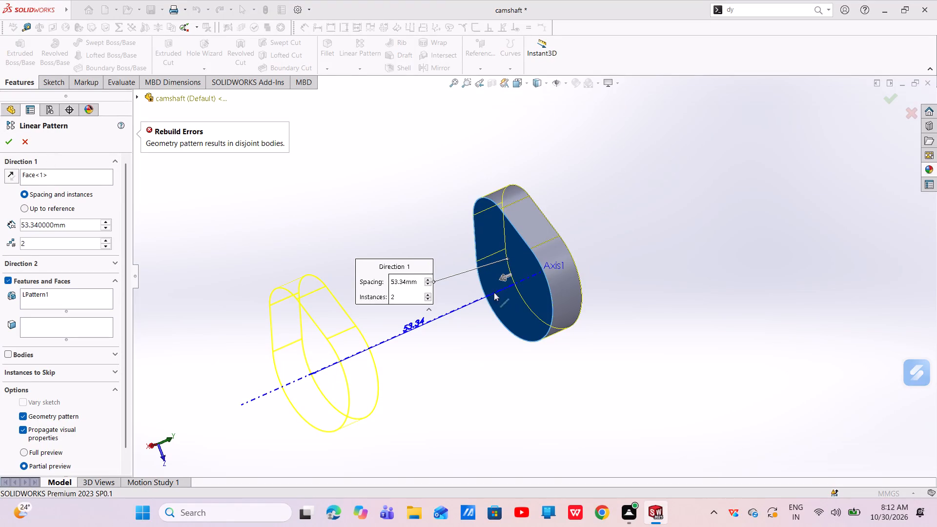
Disable Geometry pattern, add the cam extrusion to the features being patterned, and finish the second linear pattern.
left_click(26, 416)
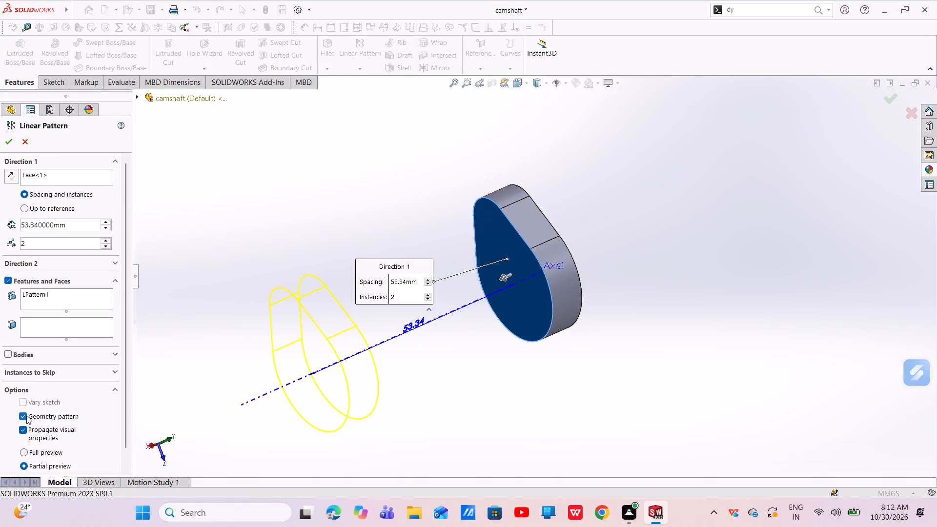
middle_click_drag(527, 296, 577, 240)
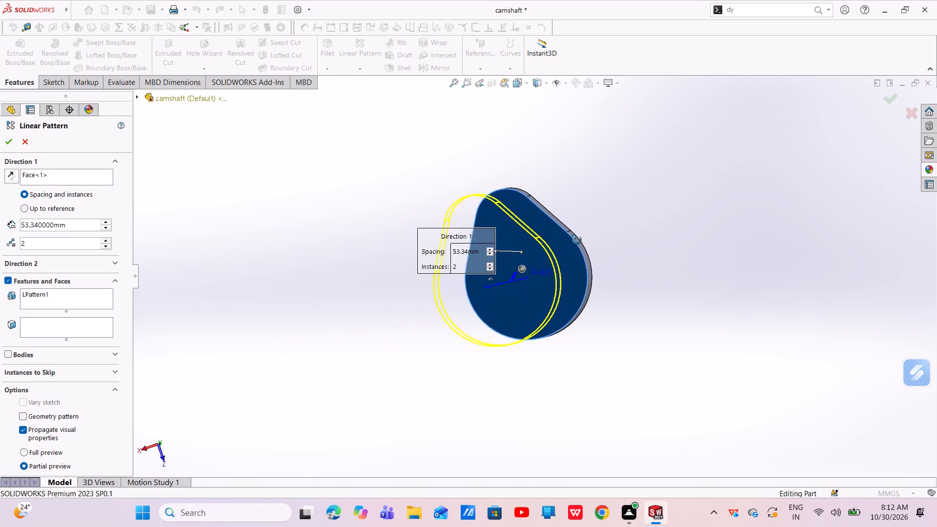
middle_click_drag(577, 240, 588, 306)
left_click(558, 260)
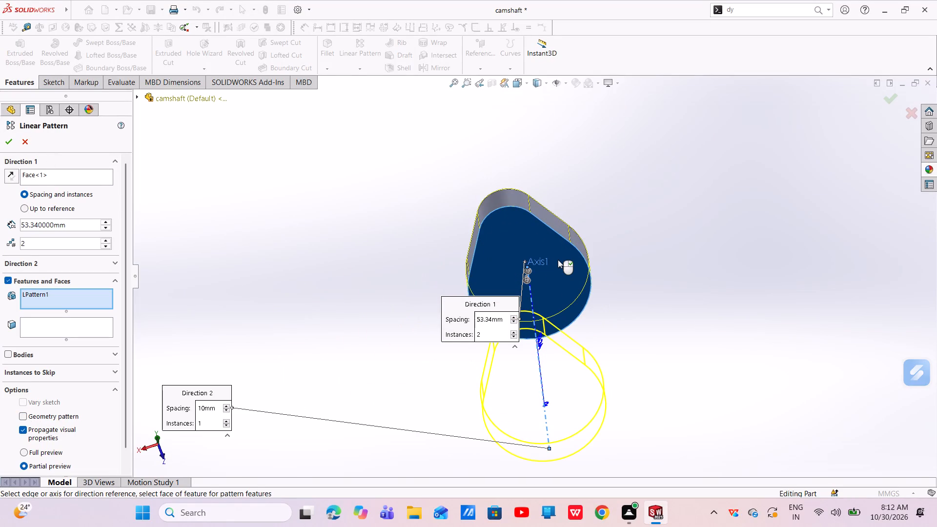
left_click(558, 260)
middle_click_drag(558, 260, 550, 262)
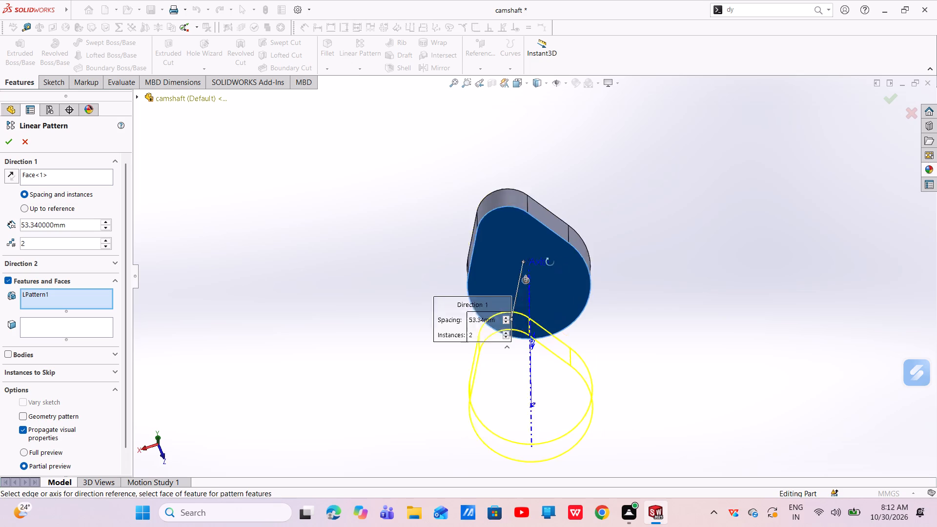
middle_click_drag(550, 262, 450, 329)
left_click(544, 253)
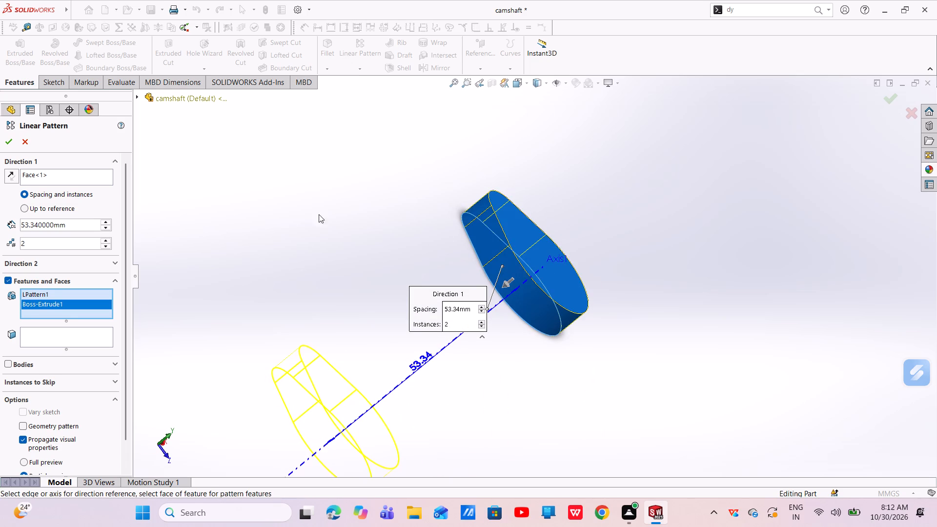
left_click(12, 145)
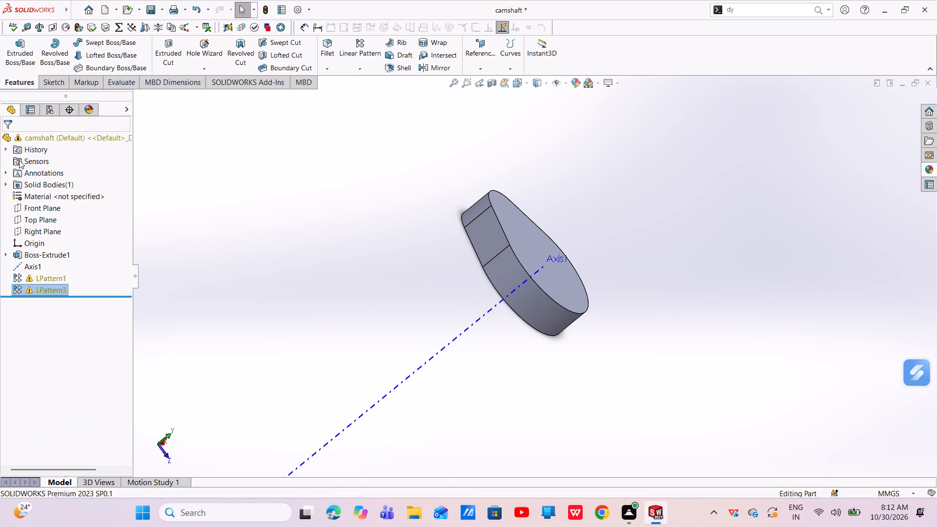
Create another linear pattern along the 53.34 dimension, replacing the selected pattern feature with the cam extrusion, at 53.34 mm spacing and 2 instances.
scroll(315, 349, "up", 2)
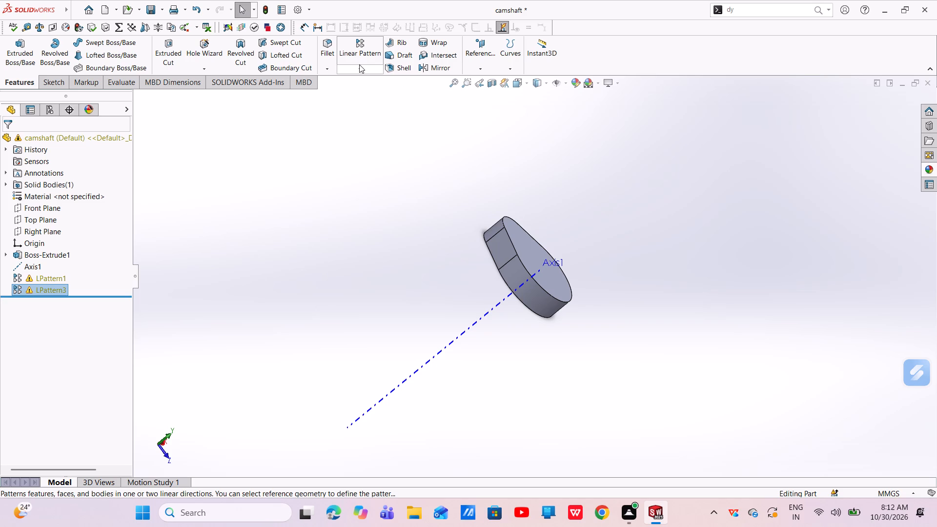
left_click(359, 64)
left_click(367, 83)
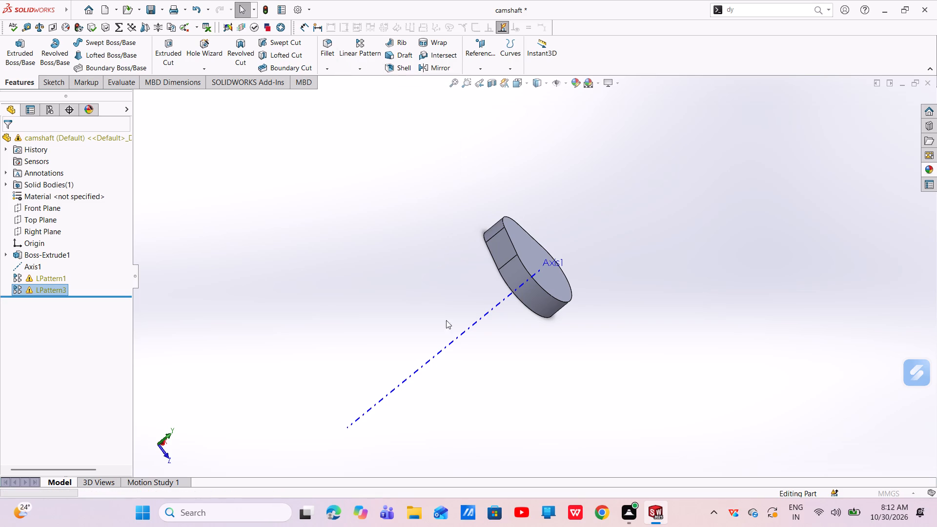
left_click(446, 350)
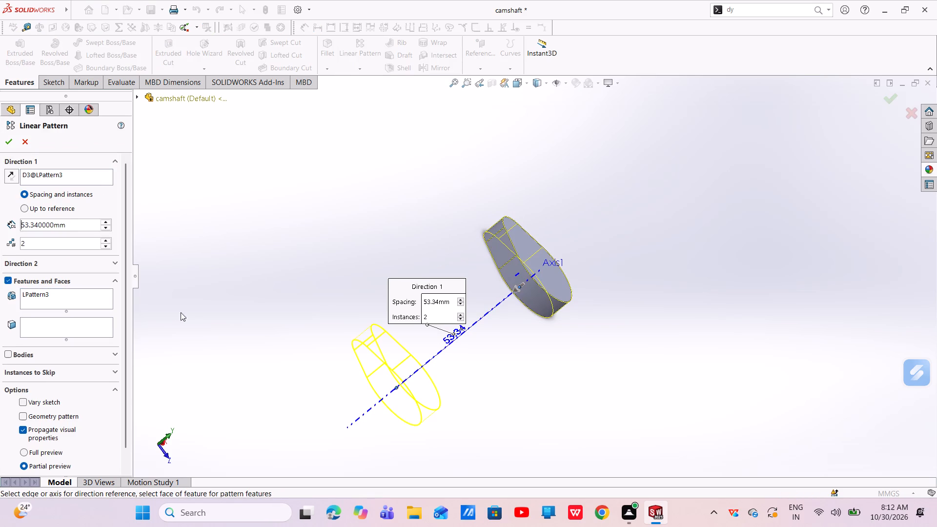
left_click(48, 298)
right_click(48, 298)
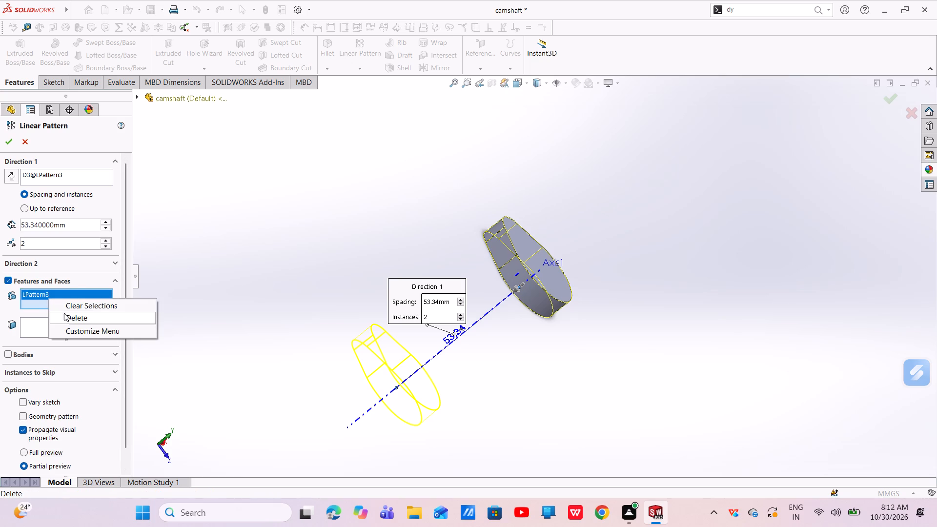
left_click(64, 313)
scroll(508, 283, "down", 4)
middle_click_drag(508, 283, 551, 243)
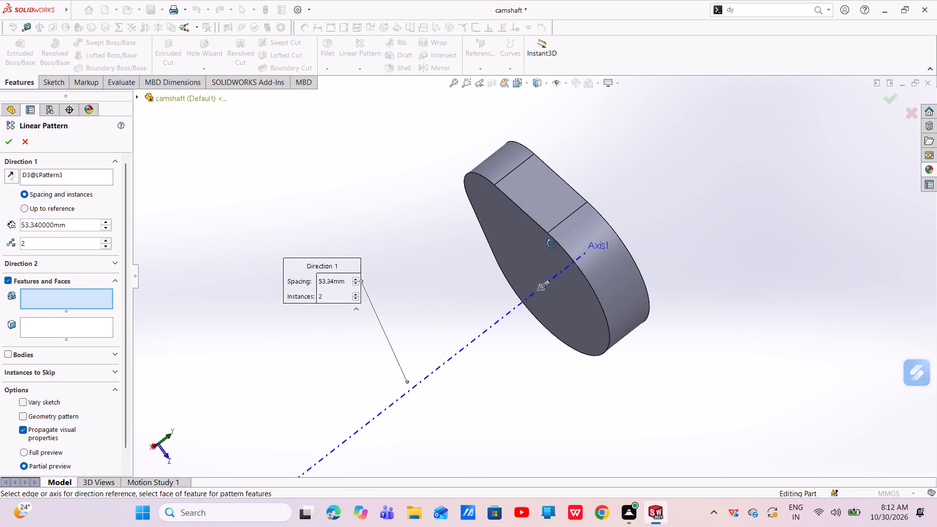
middle_click_drag(551, 243, 553, 241)
left_click(516, 229)
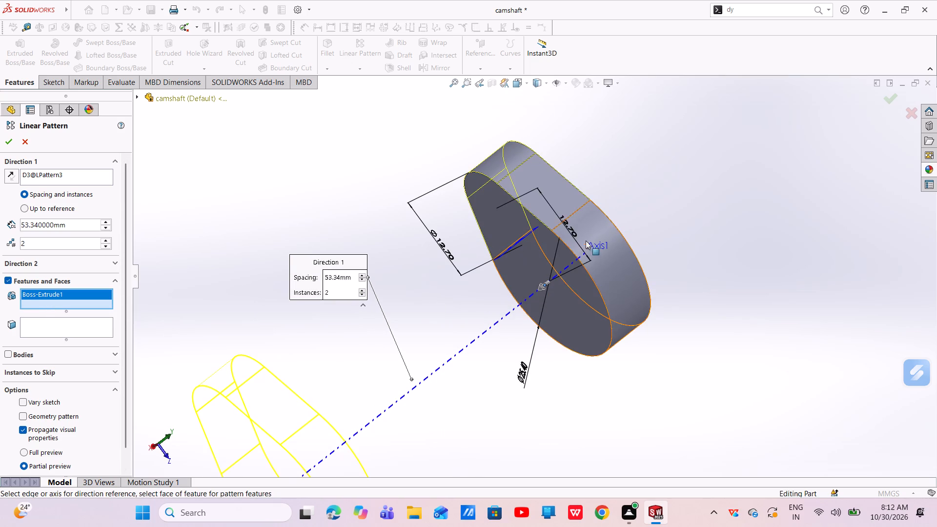
left_click(558, 199)
left_click(557, 199)
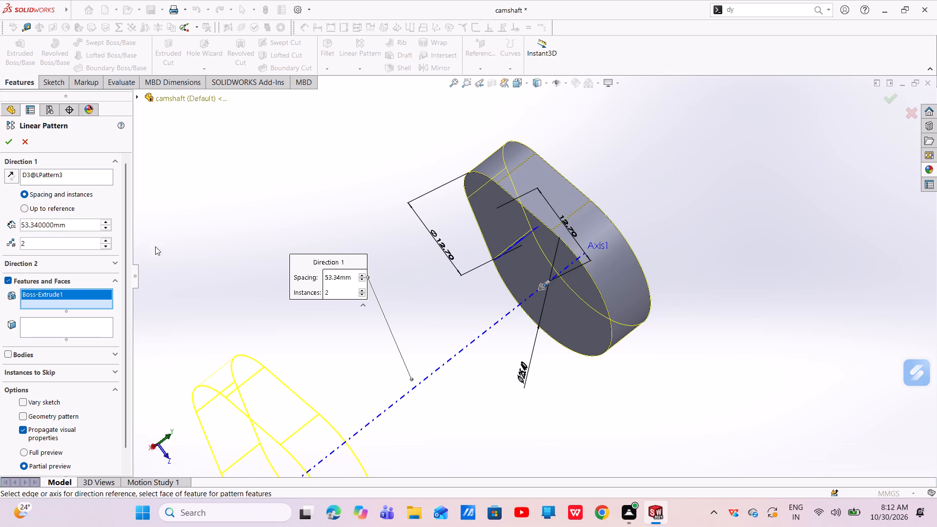
left_click(76, 297)
right_click(76, 297)
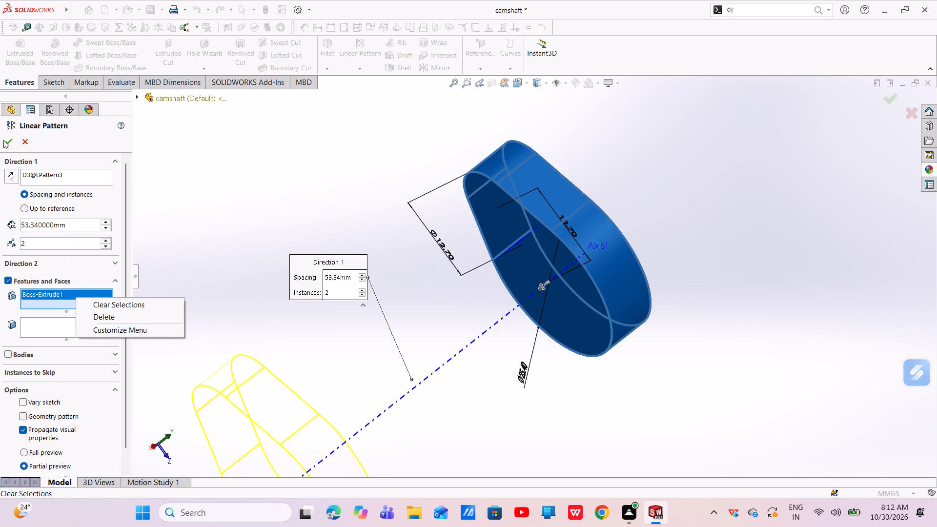
left_click(3, 140)
left_click(8, 145)
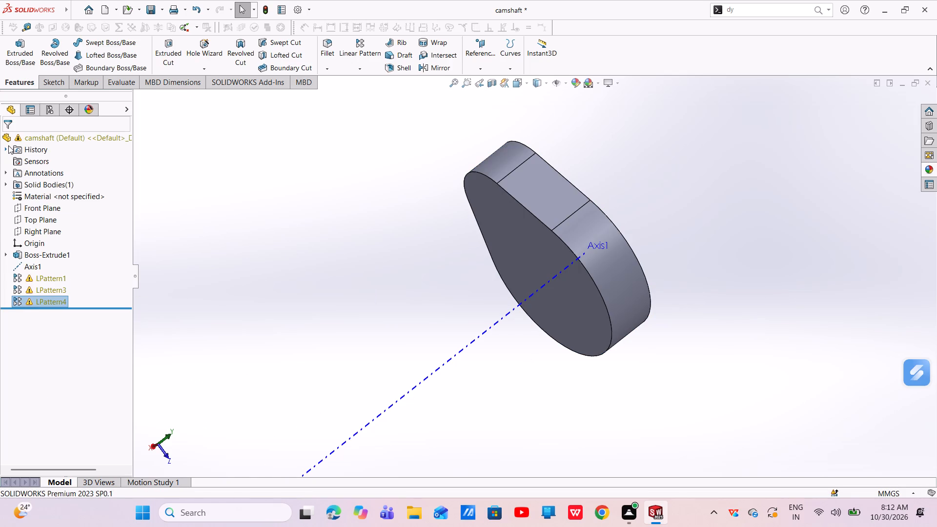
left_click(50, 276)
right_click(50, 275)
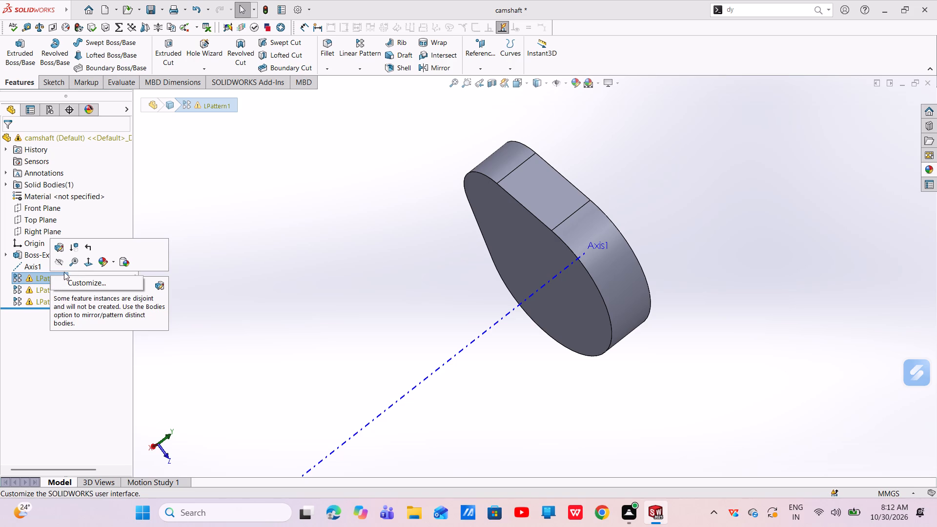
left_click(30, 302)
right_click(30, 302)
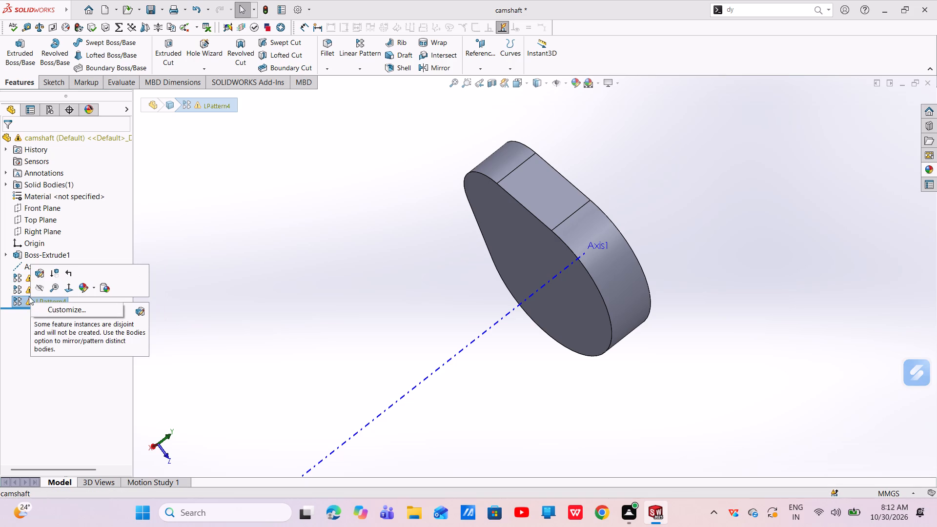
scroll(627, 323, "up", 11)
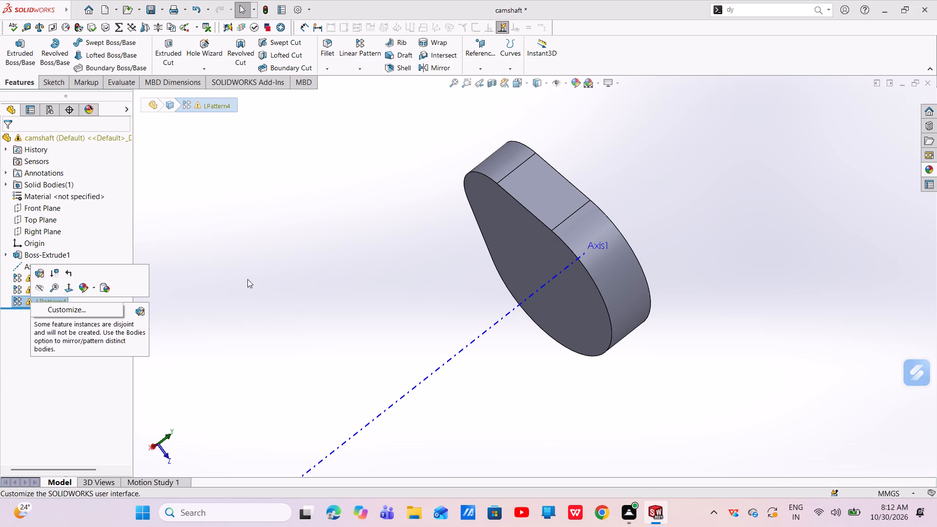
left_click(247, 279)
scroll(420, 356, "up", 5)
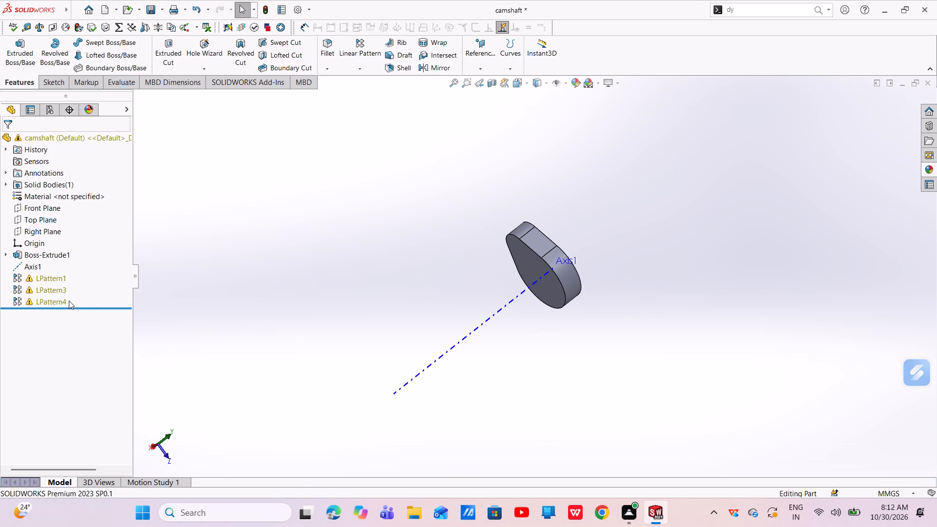
Delete the LPattern3 linear pattern together with its dependent LPattern4 feature.
left_click(61, 301)
left_click(42, 295)
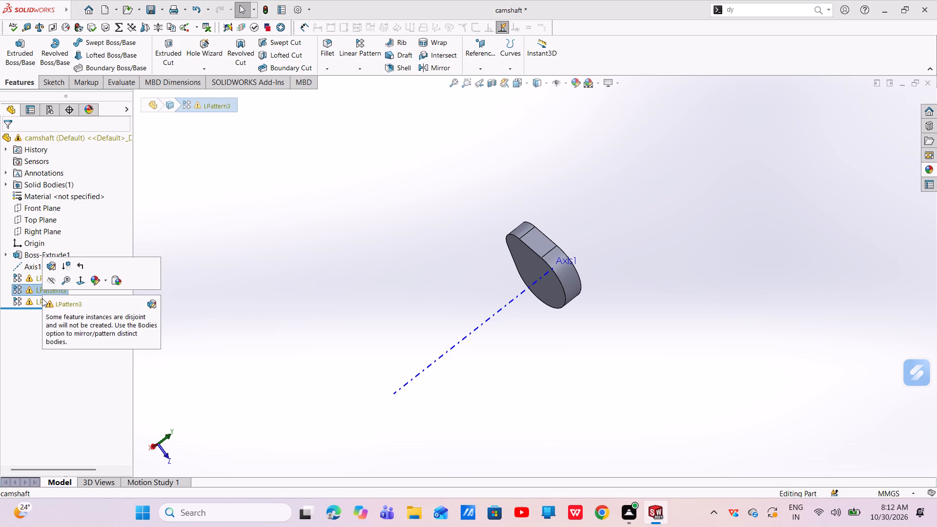
right_click(42, 298)
left_click(38, 293)
right_click(37, 292)
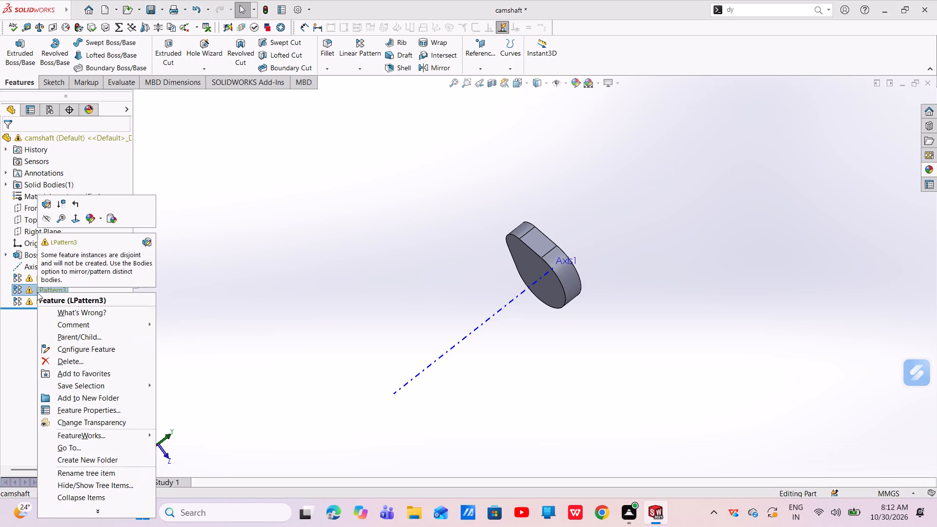
left_click(71, 358)
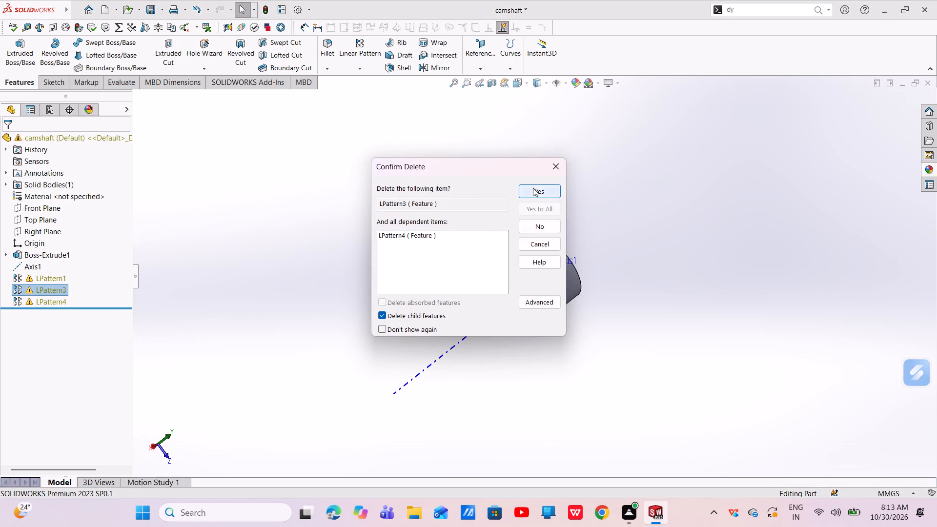
left_click(534, 188)
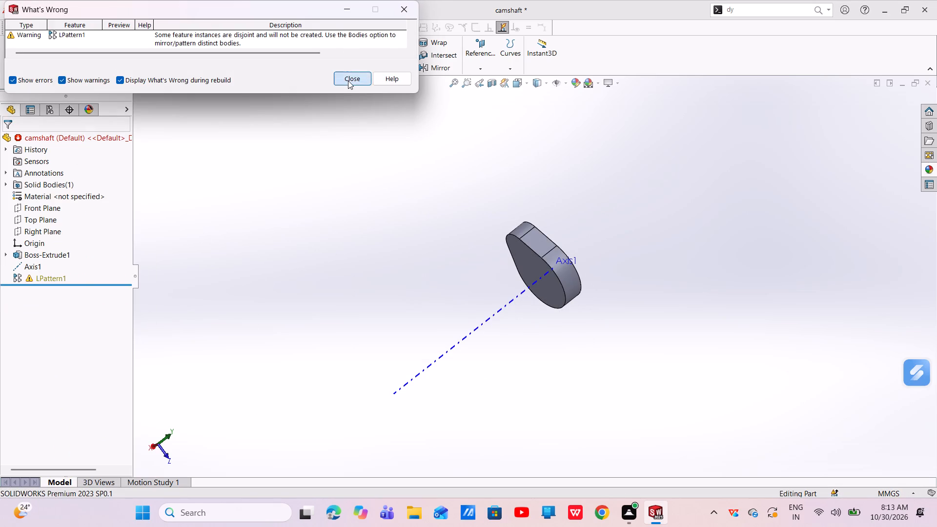
left_click(348, 81)
Delete the remaining linear pattern, LPattern1, leaving the cam extrusion and the reference axis.
left_click(52, 277)
right_click(52, 277)
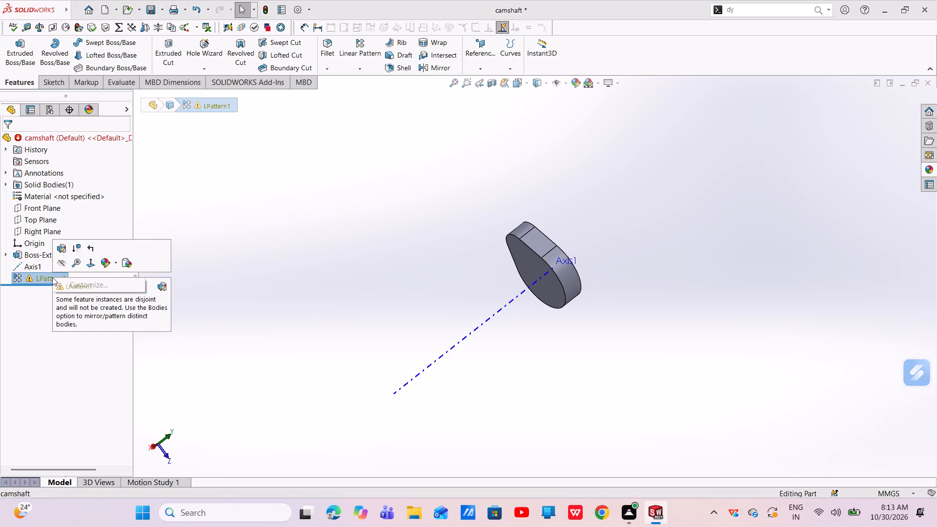
right_click(26, 278)
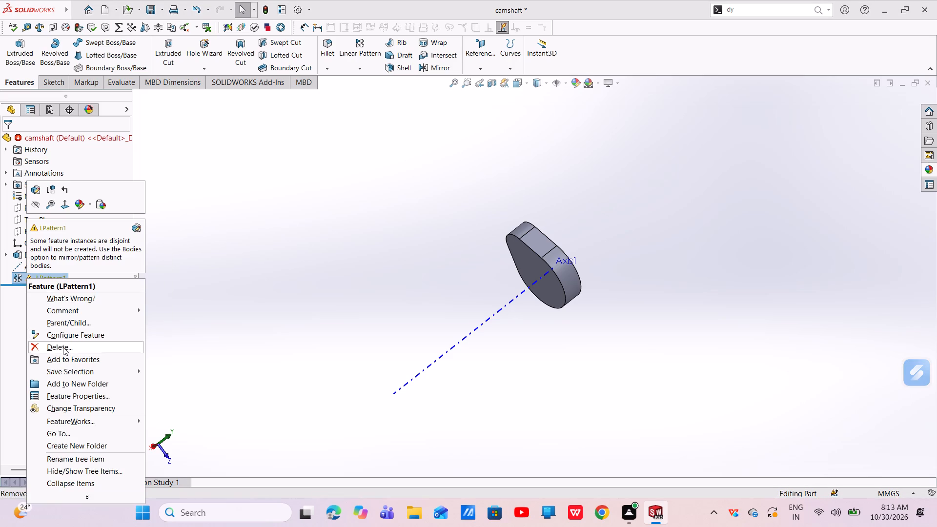
left_click(63, 347)
left_click(543, 185)
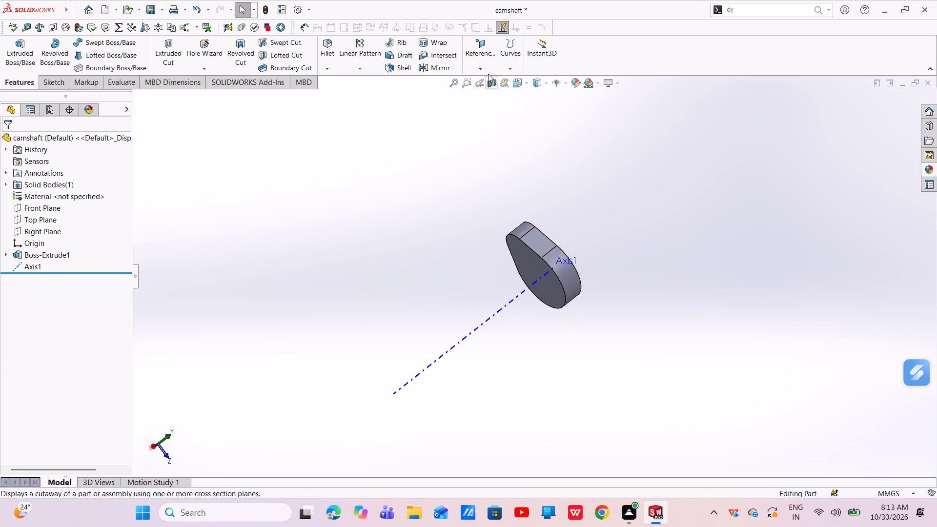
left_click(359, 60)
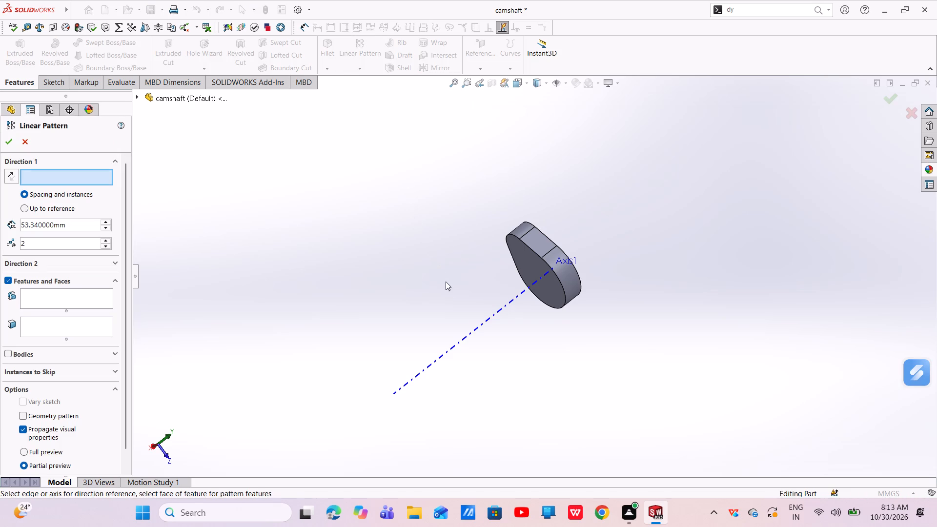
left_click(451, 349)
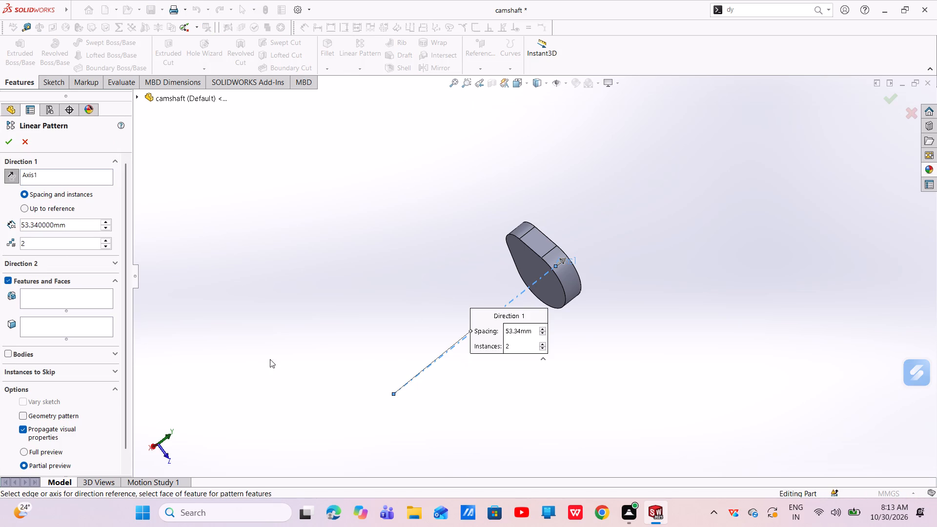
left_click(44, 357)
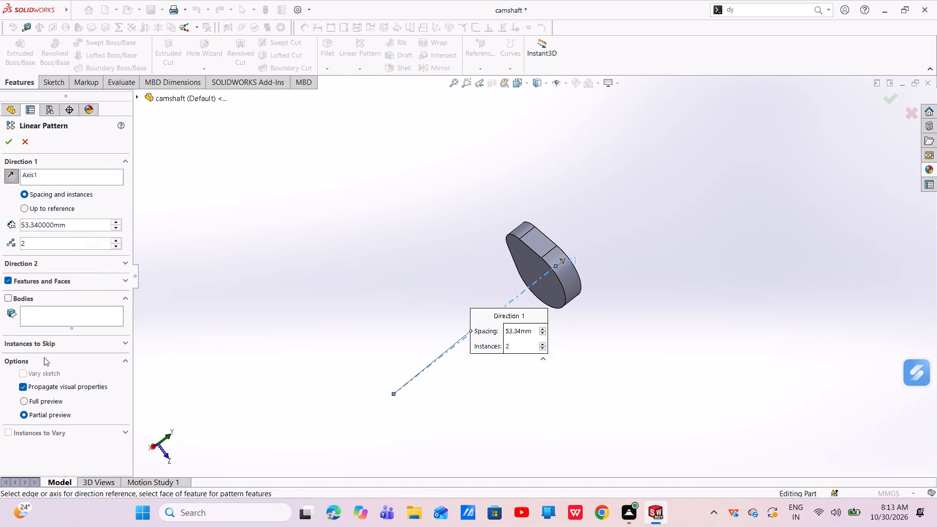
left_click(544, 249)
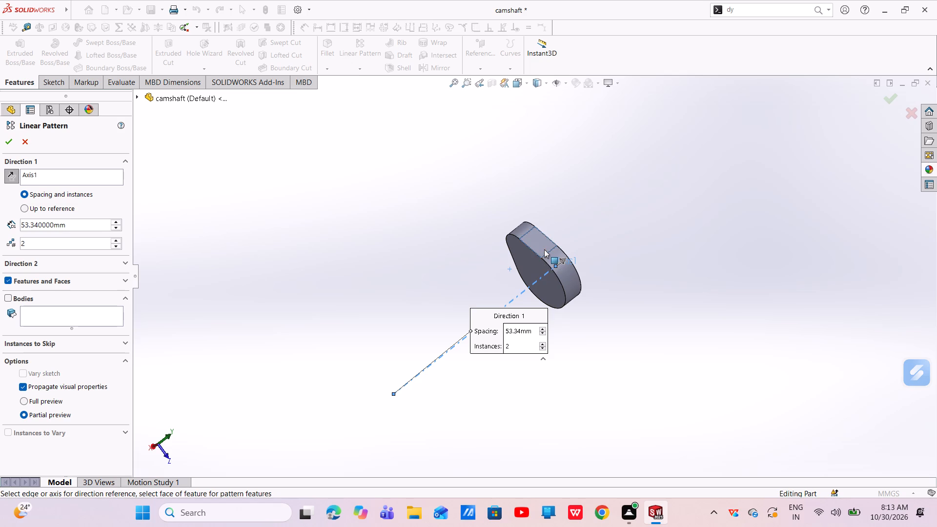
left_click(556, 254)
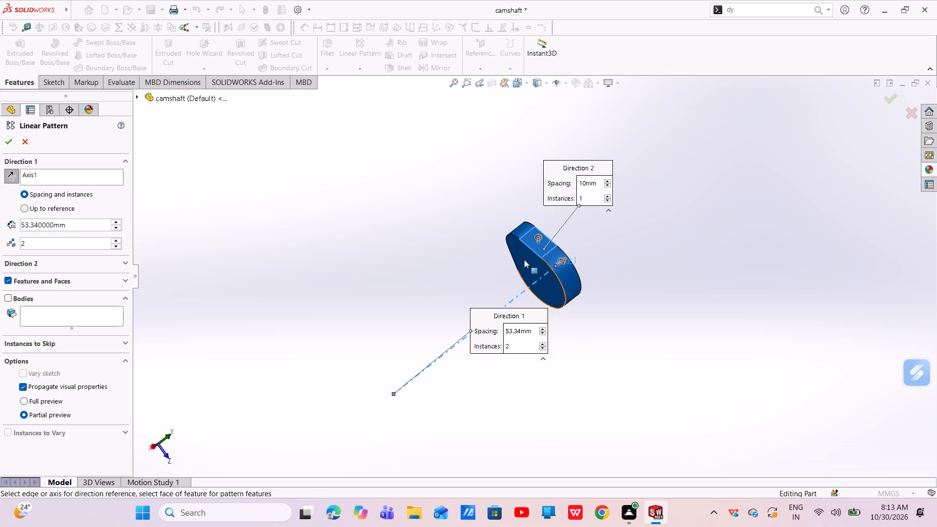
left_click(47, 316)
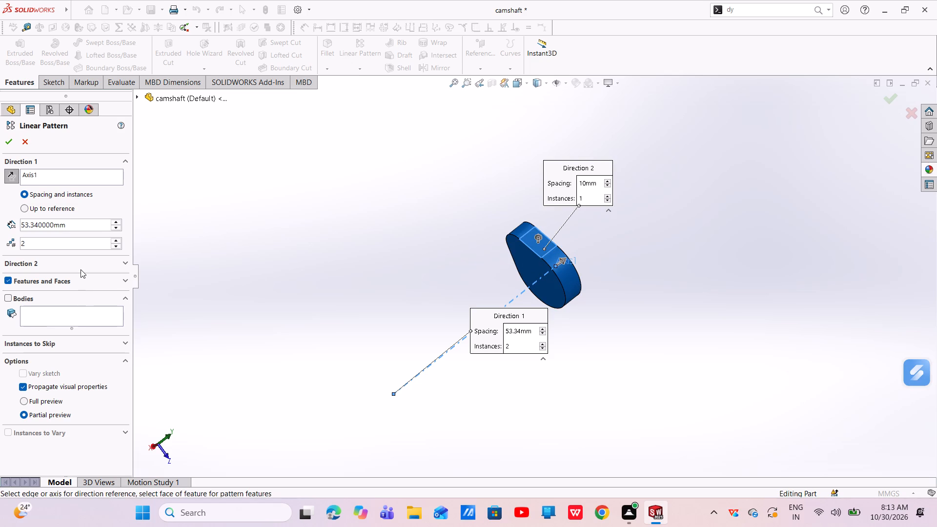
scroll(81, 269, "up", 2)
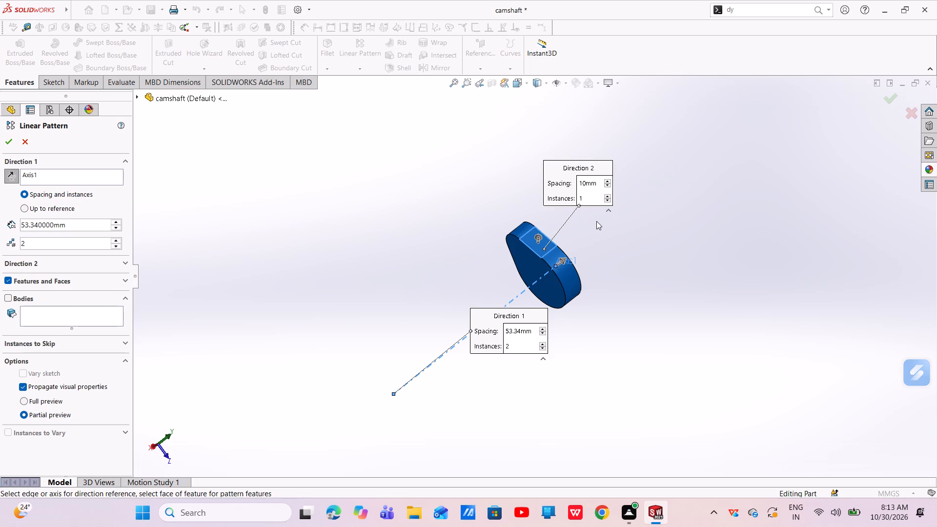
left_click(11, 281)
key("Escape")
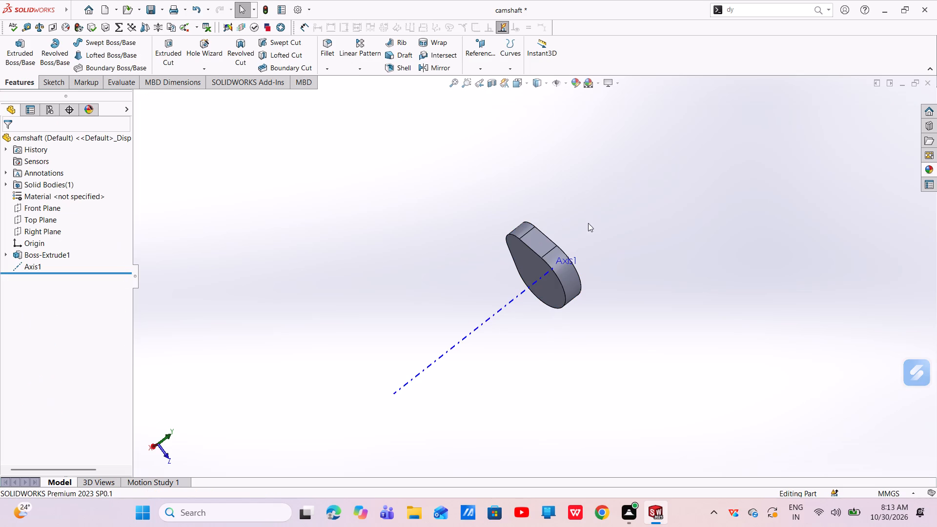
Linear-pattern the cam as a solid body along the reference axis with 53.34 mm spacing and 2 instances.
left_click(352, 54)
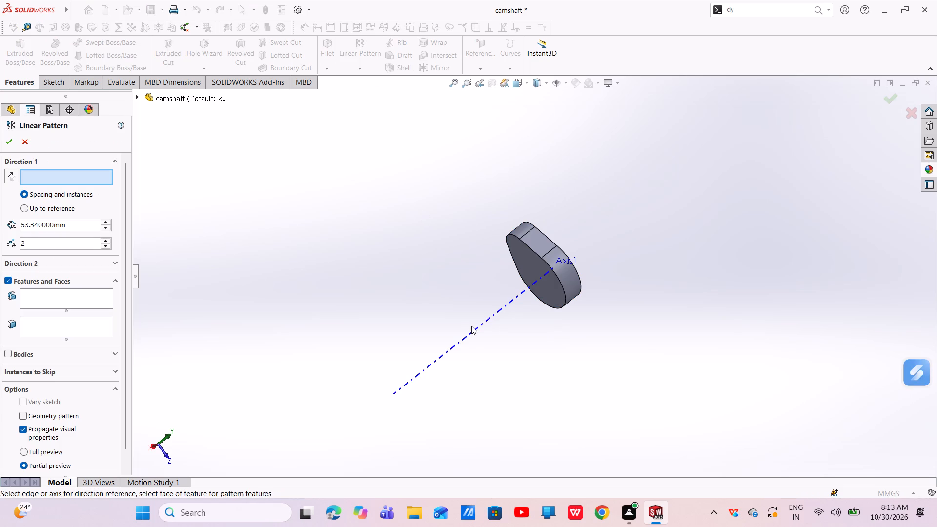
left_click(473, 330)
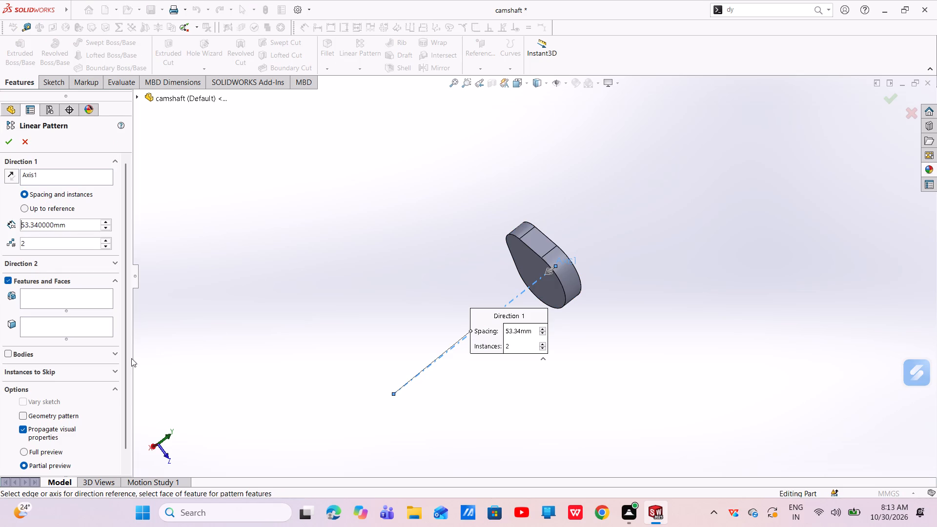
left_click(31, 354)
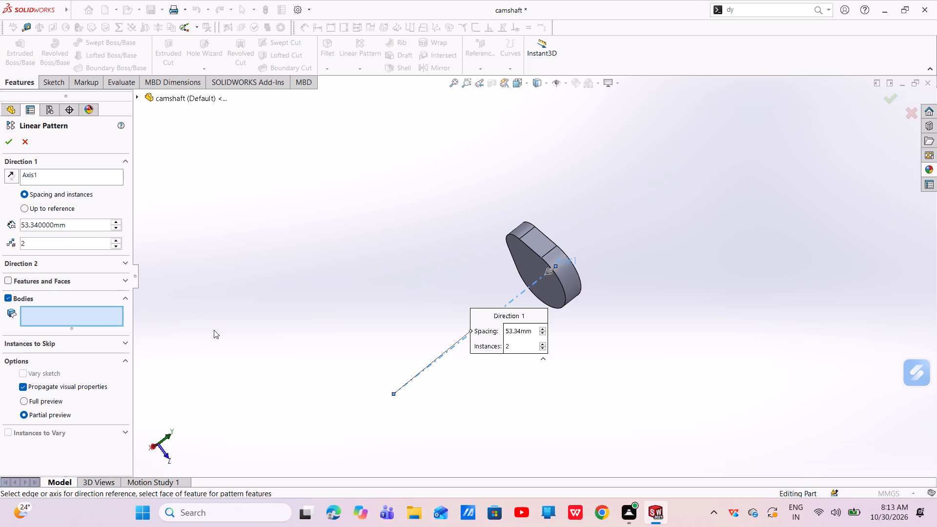
left_click(542, 249)
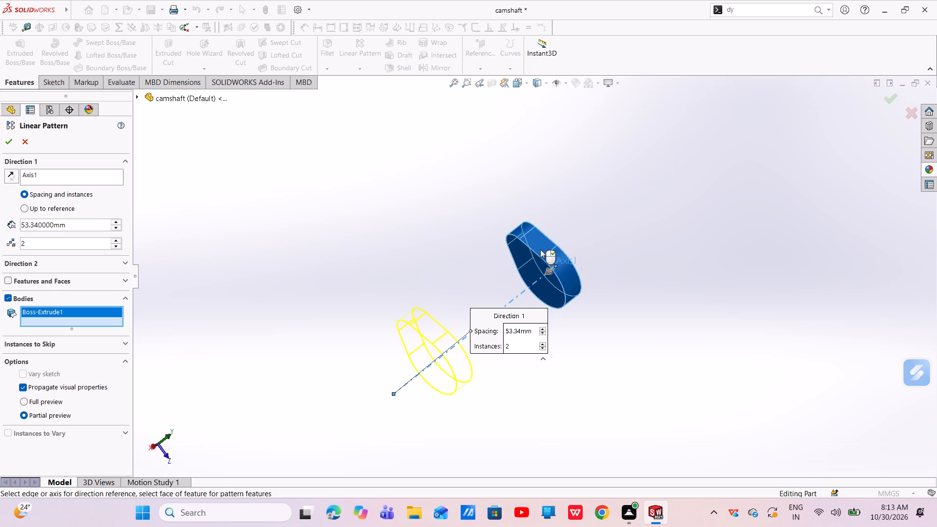
left_click(4, 145)
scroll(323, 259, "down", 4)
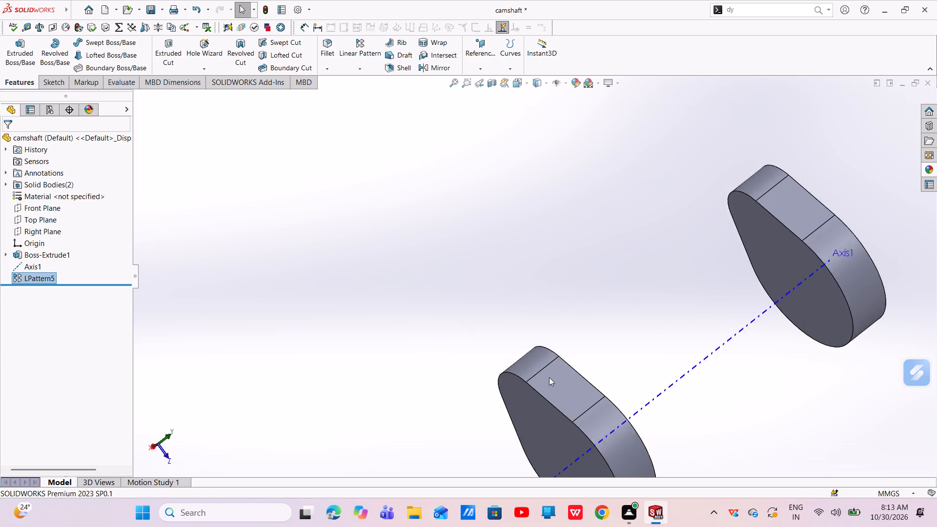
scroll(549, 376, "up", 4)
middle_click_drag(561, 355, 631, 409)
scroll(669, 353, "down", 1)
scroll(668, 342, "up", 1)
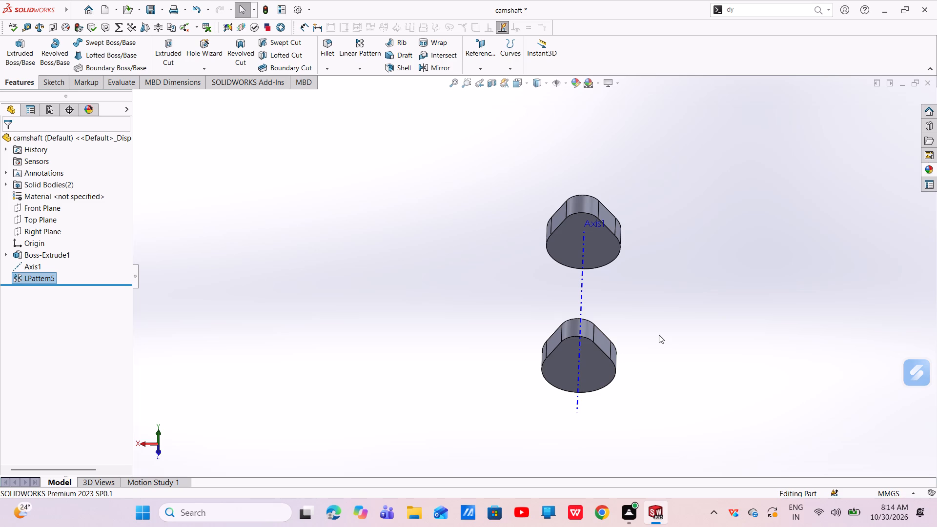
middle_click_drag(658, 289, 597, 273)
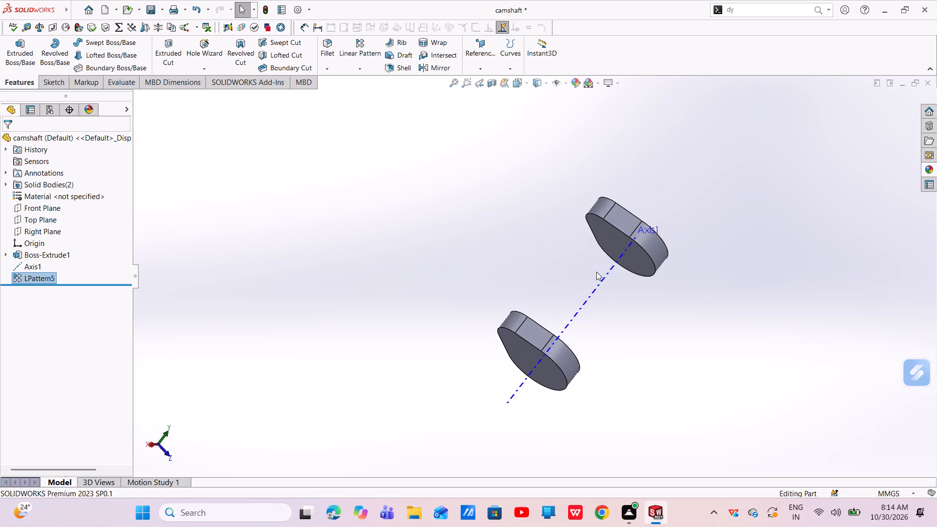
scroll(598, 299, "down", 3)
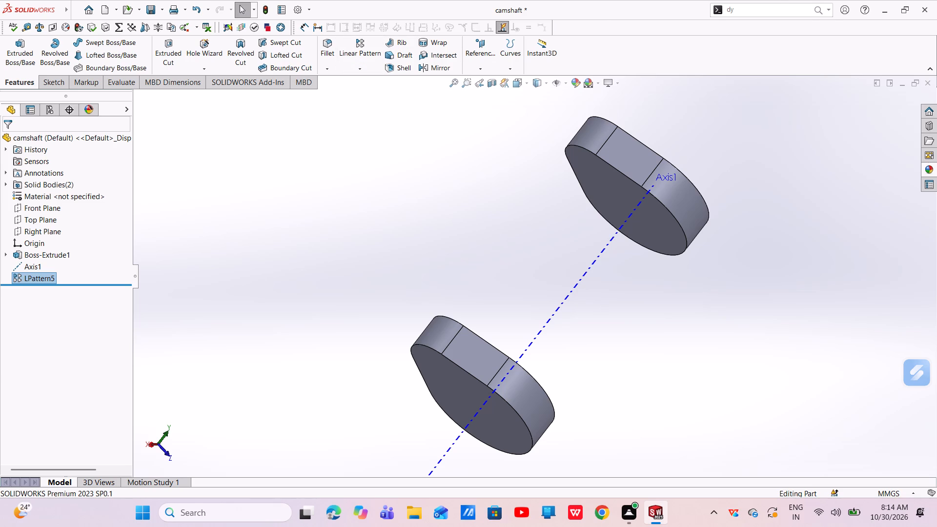
Rotate the patterned cam body 180° about the reference axis using Move/Copy Bodies with Copy disabled.
left_click(771, 4)
key("BackSpace")
key("m")
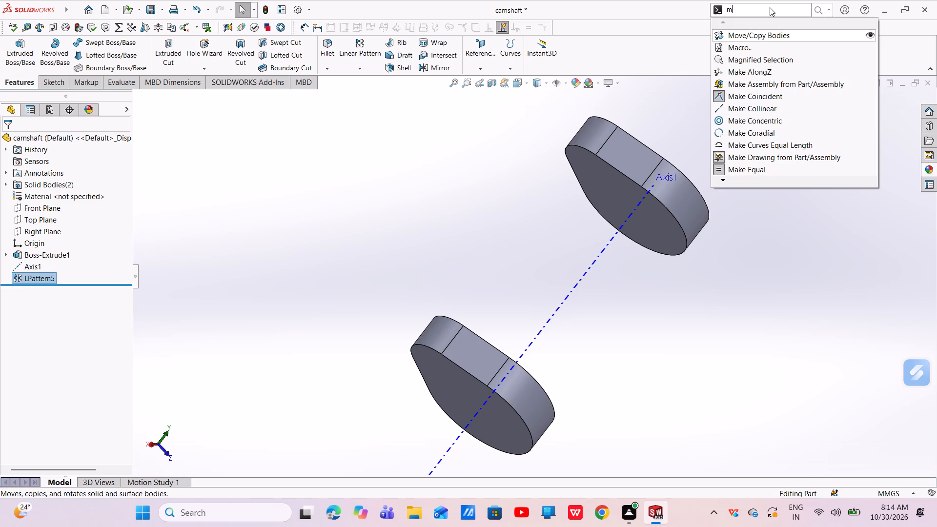
left_click(763, 32)
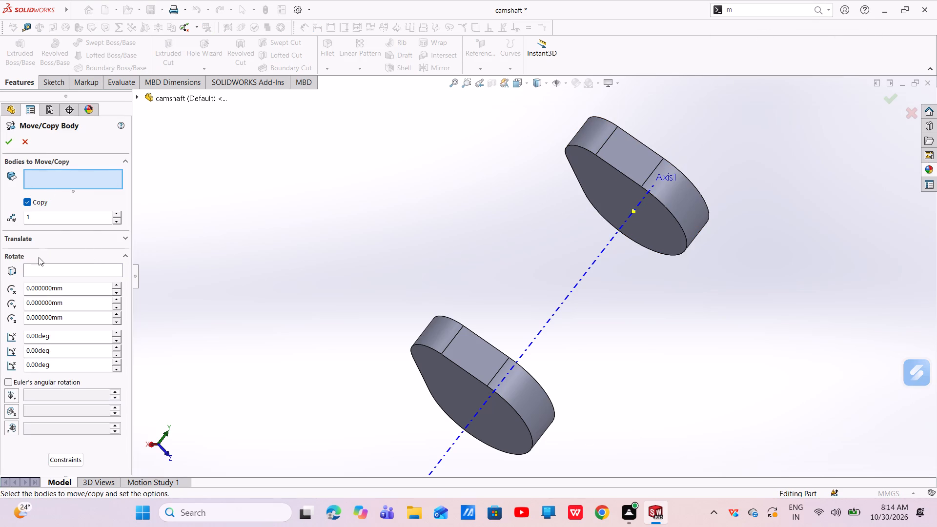
left_click(81, 180)
left_click(456, 339)
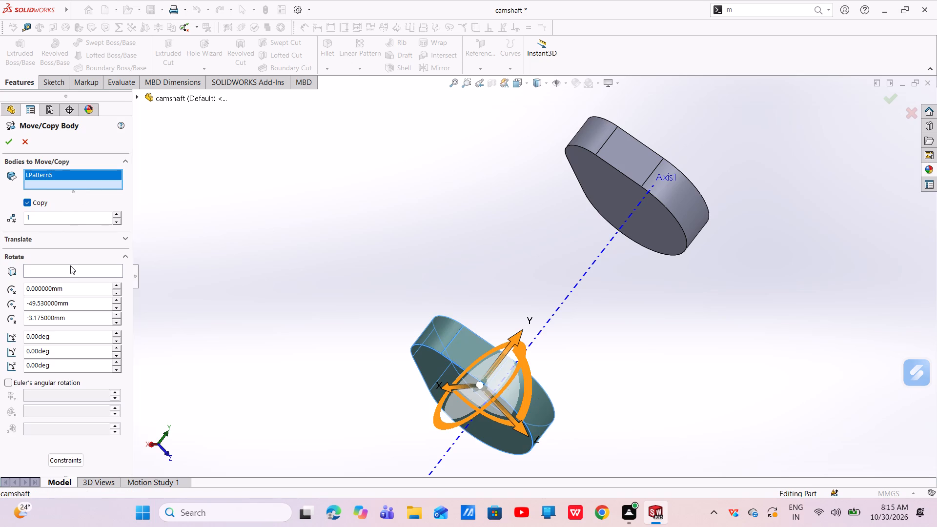
left_click(70, 267)
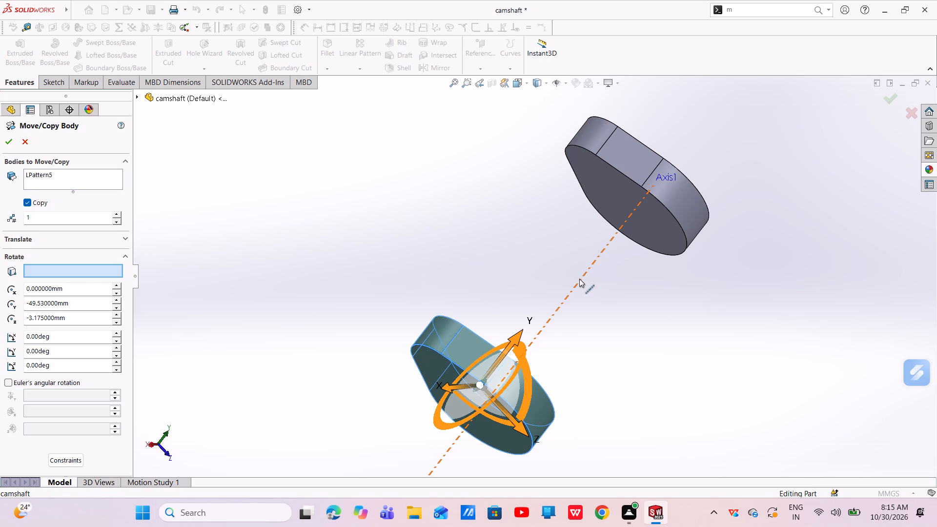
left_click(579, 279)
left_click_drag(53, 289, 0, 292)
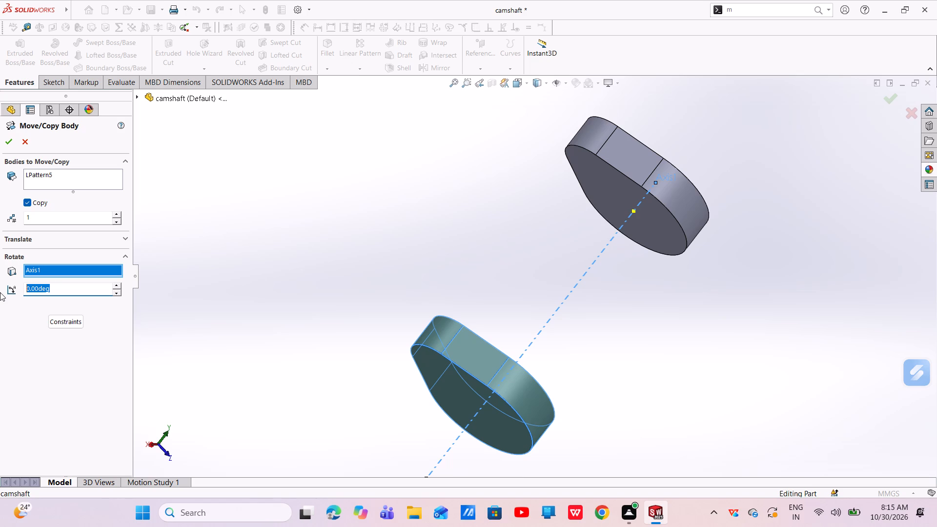
key("BackSpace")
type("180")
key("Return")
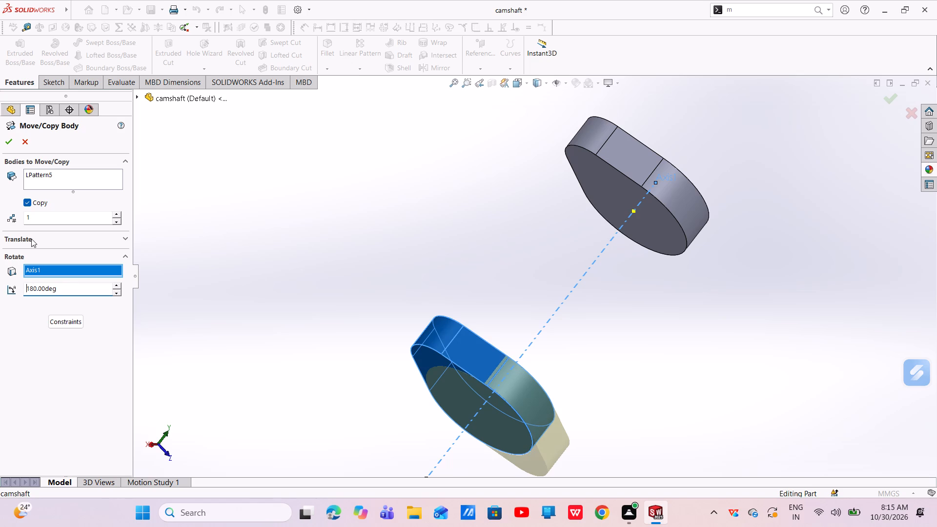
left_click(30, 202)
left_click(12, 146)
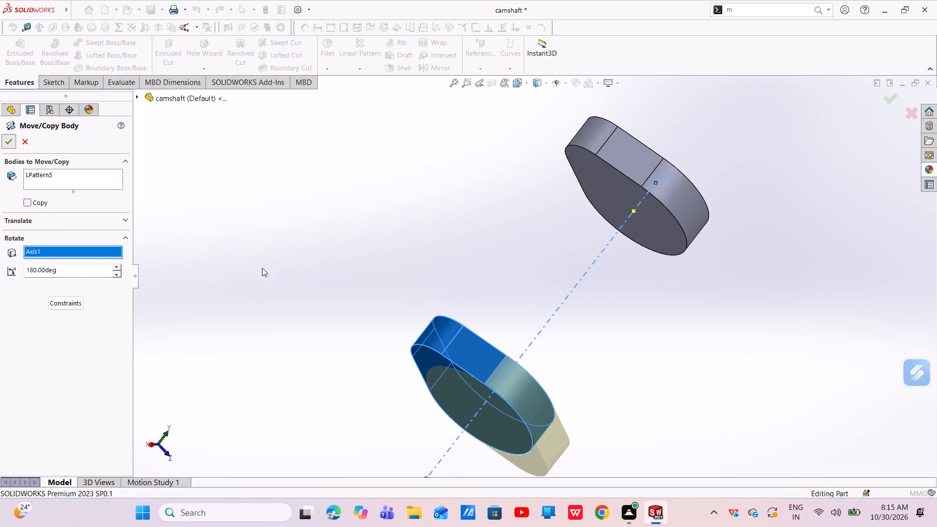
Hide the reference axis running through the two cam lobes.
scroll(541, 354, "up", 4)
middle_click_drag(537, 326, 577, 267)
middle_click_drag(575, 270, 529, 302)
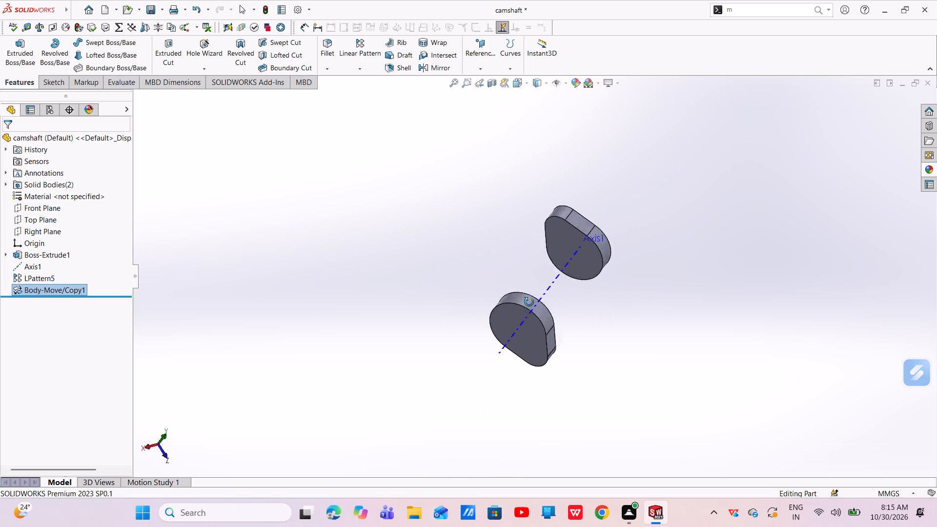
middle_click_drag(529, 302, 489, 318)
left_click(541, 293)
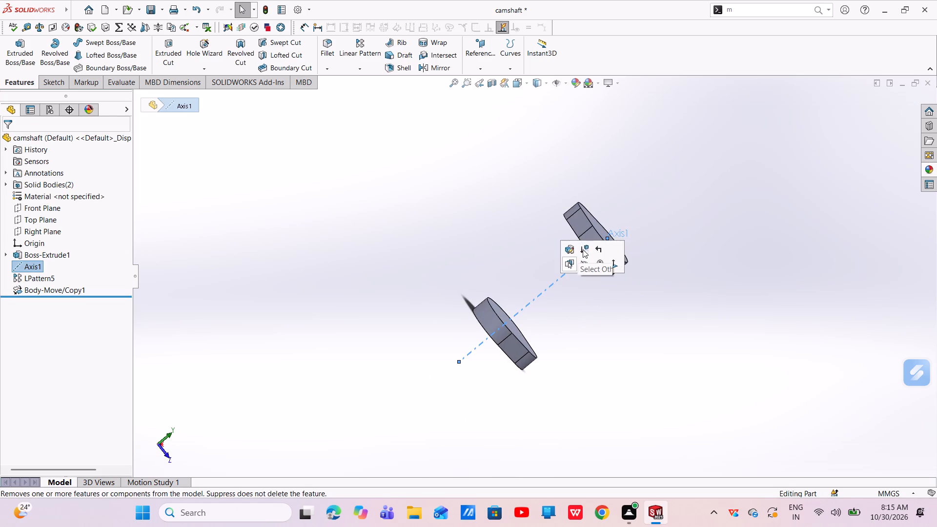
left_click(584, 266)
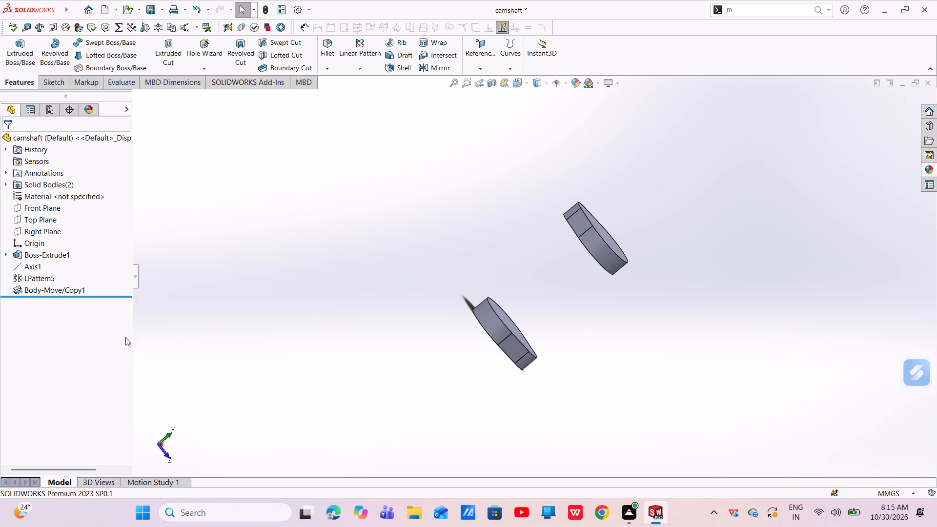
Linear-pattern both cam lobe bodies along the reference axis with 146.05 mm spacing and 3 instances.
left_click(32, 268)
left_click(41, 255)
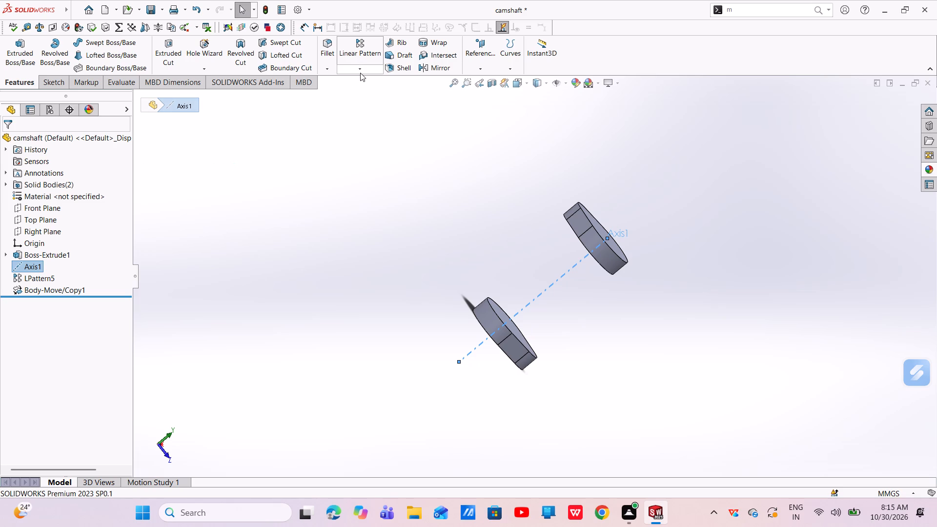
left_click(362, 57)
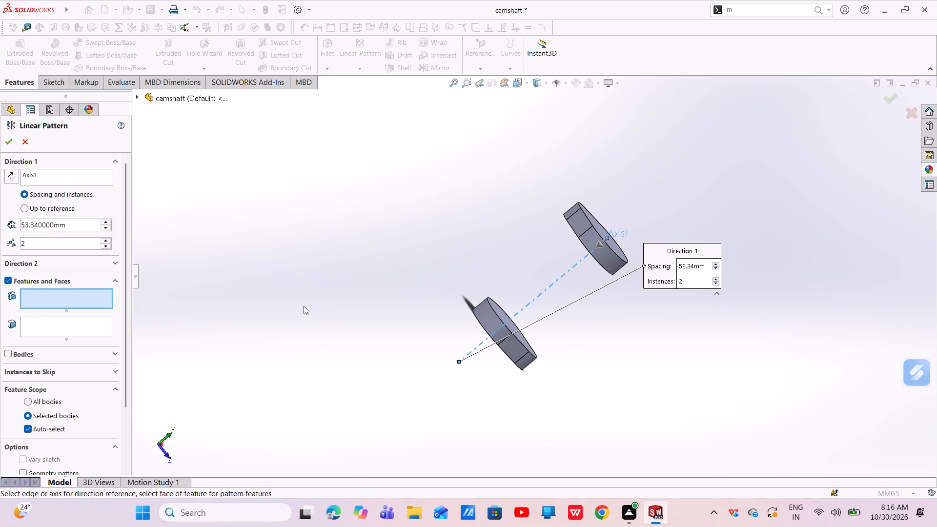
left_click_drag(30, 245, 14, 247)
key("BackSpace")
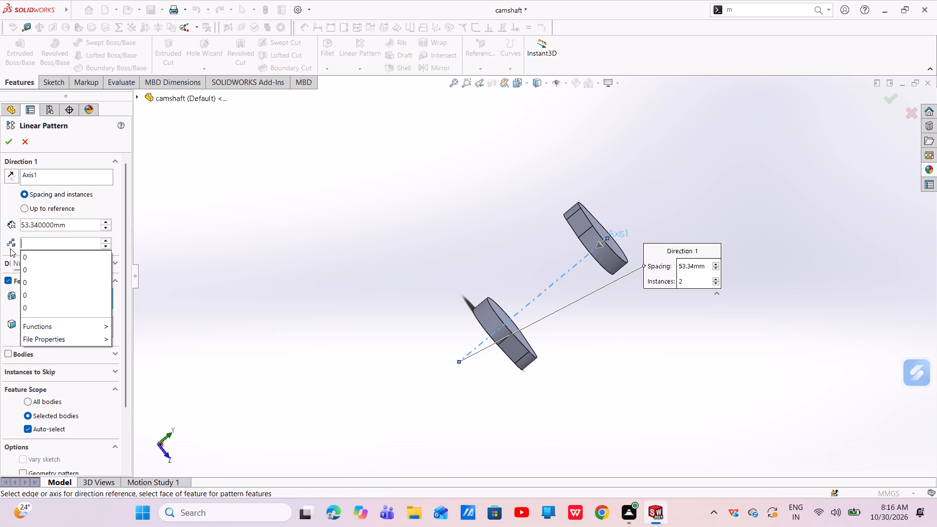
key("3")
key("Return")
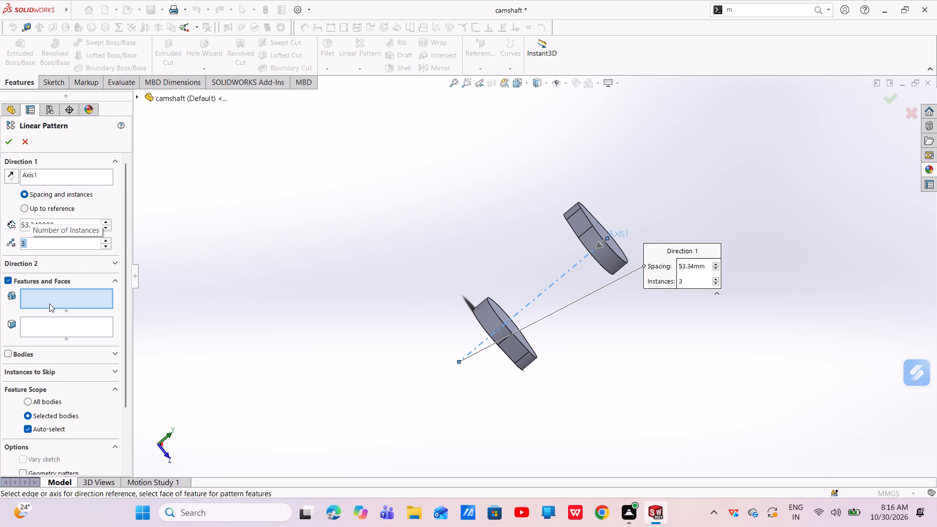
left_click_drag(68, 228, 0, 231)
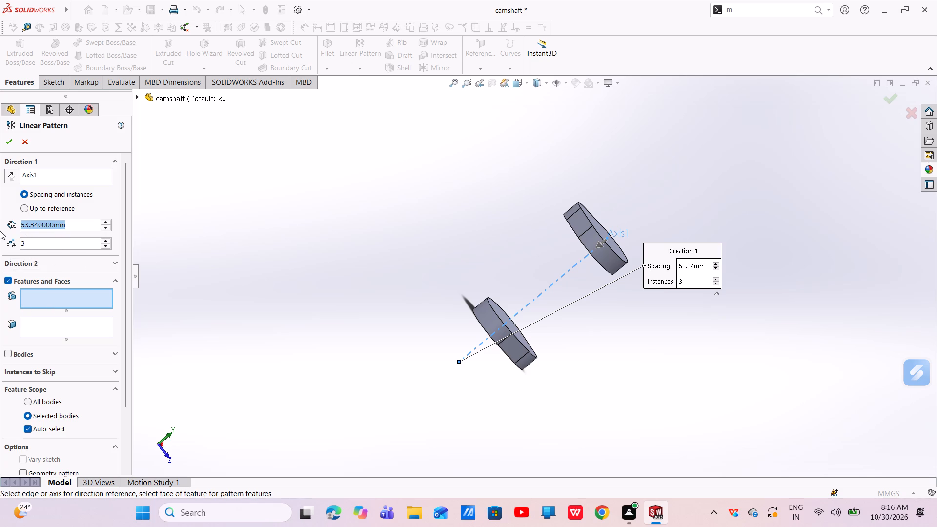
key("BackSpace")
type("15")
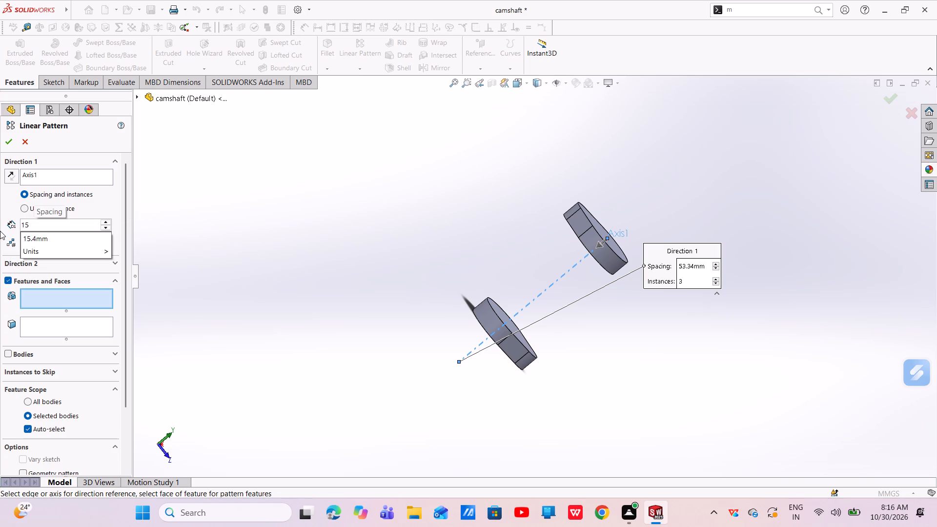
key("BackSpace")
type("46.05")
key("Return")
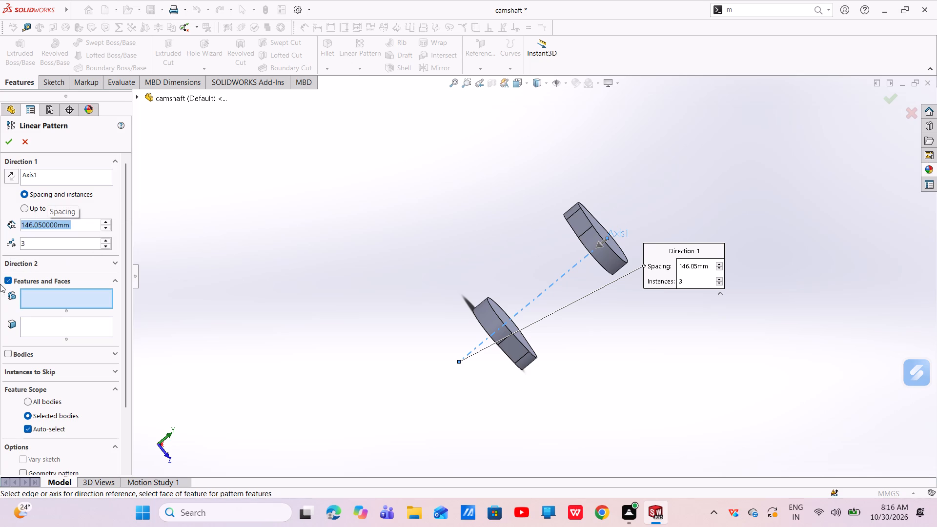
left_click(33, 358)
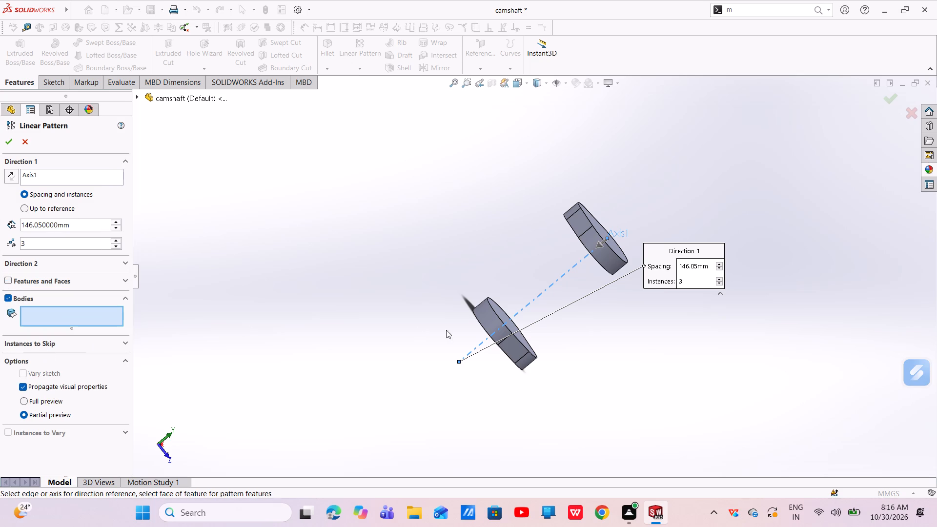
left_click(493, 322)
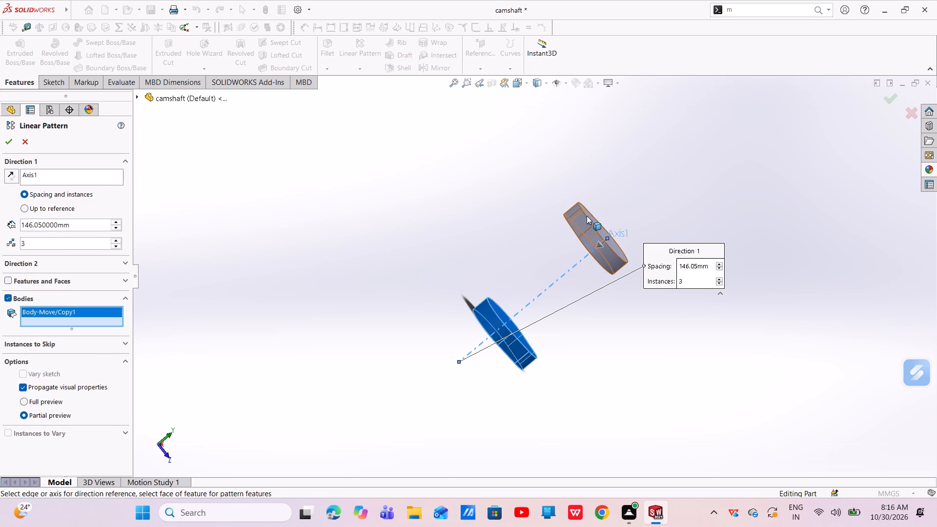
left_click(584, 219)
scroll(541, 289, "up", 4)
scroll(487, 353, "up", 2)
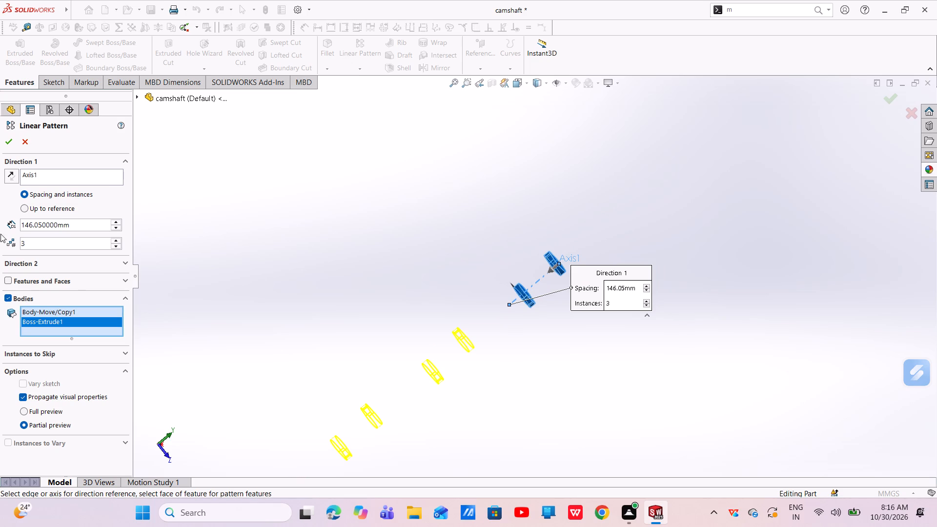
left_click(9, 147)
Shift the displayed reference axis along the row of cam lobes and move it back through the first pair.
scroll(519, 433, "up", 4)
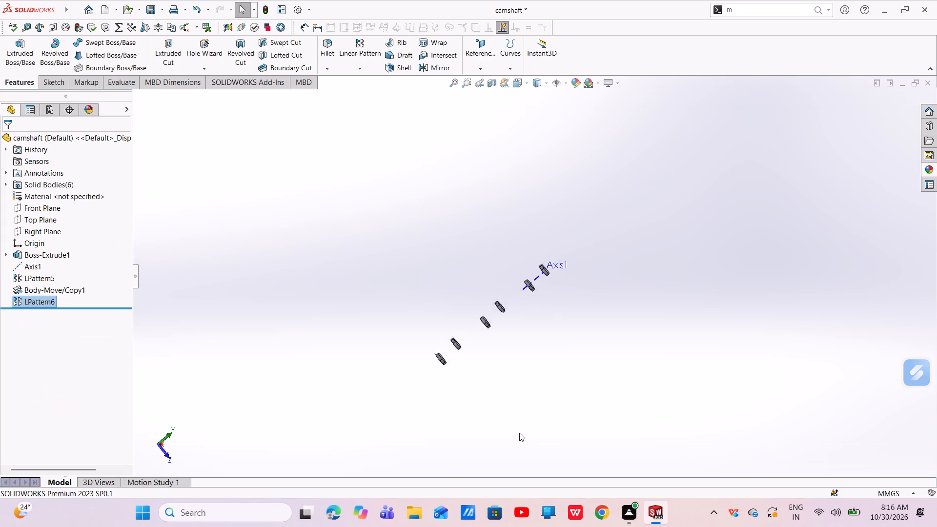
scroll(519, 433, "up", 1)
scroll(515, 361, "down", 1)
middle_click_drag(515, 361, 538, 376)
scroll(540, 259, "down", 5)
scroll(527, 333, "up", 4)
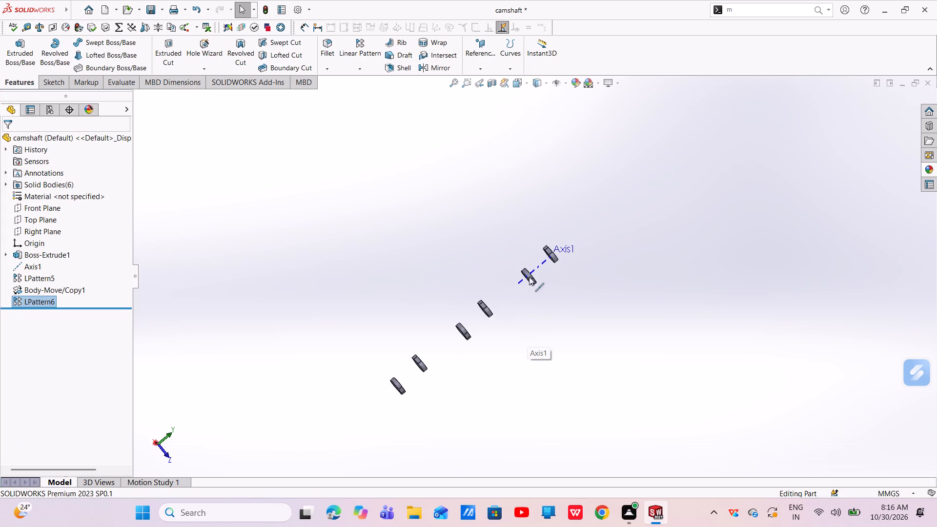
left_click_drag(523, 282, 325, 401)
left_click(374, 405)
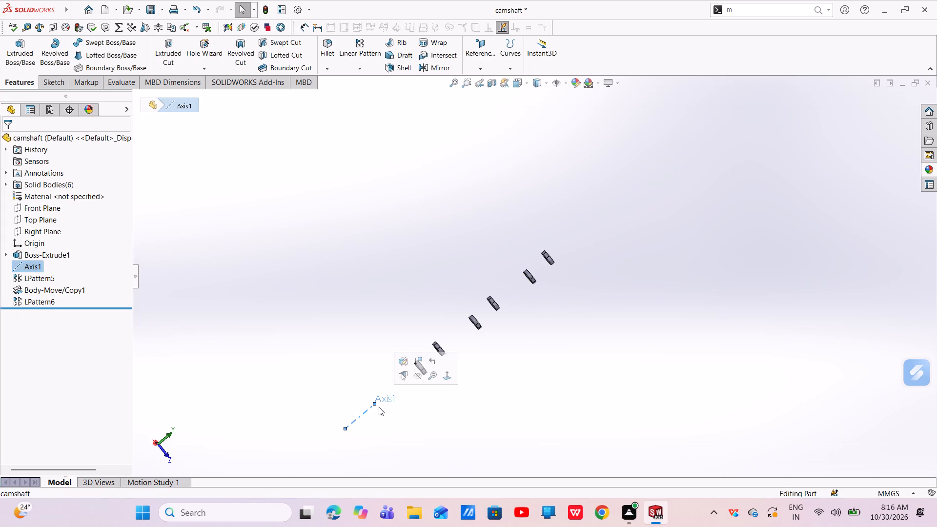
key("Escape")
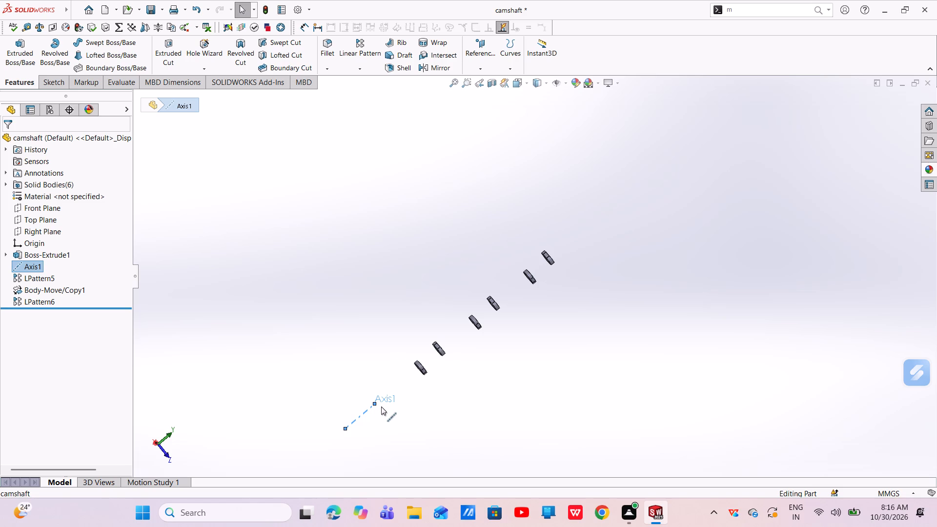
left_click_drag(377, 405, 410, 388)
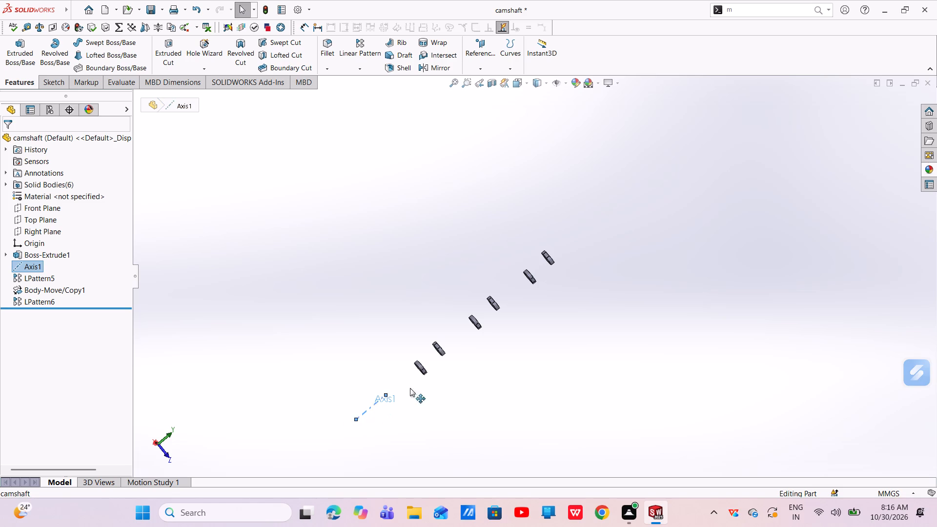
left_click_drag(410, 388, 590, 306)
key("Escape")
Rotate the middle pair of cam bodies -120° about the reference axis using Move/Copy Bodies with Copy disabled.
scroll(592, 281, "down", 4)
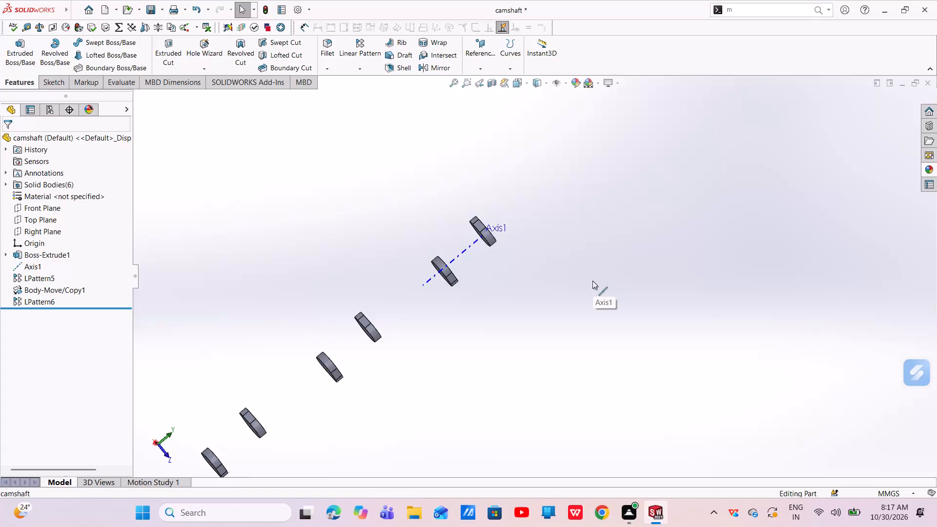
middle_click_drag(427, 328, 473, 330)
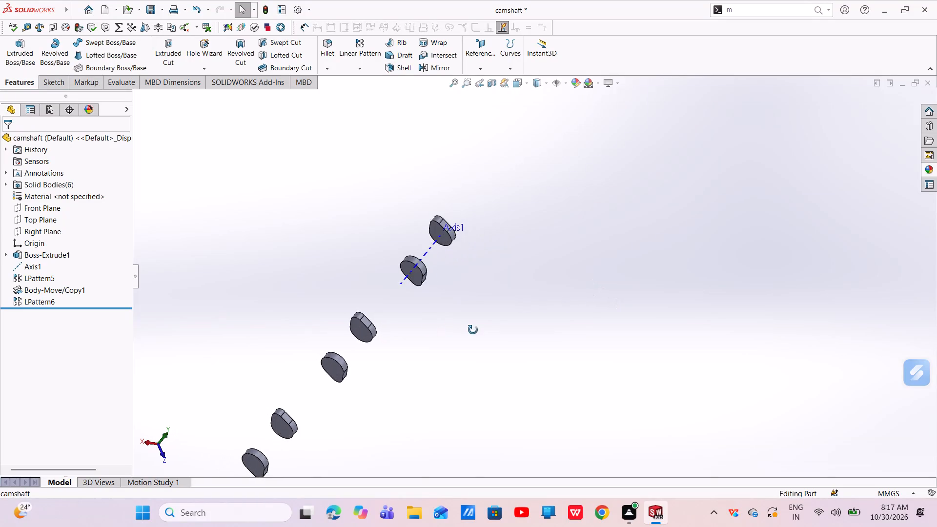
middle_click_drag(473, 330, 479, 324)
scroll(323, 338, "down", 2)
scroll(323, 339, "up", 3)
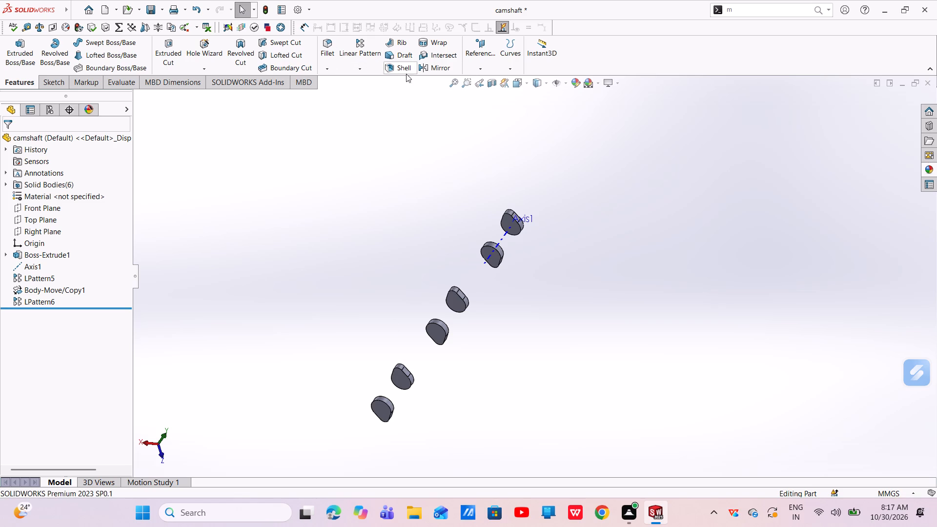
left_click(754, 9)
key("BackSpace")
key("m")
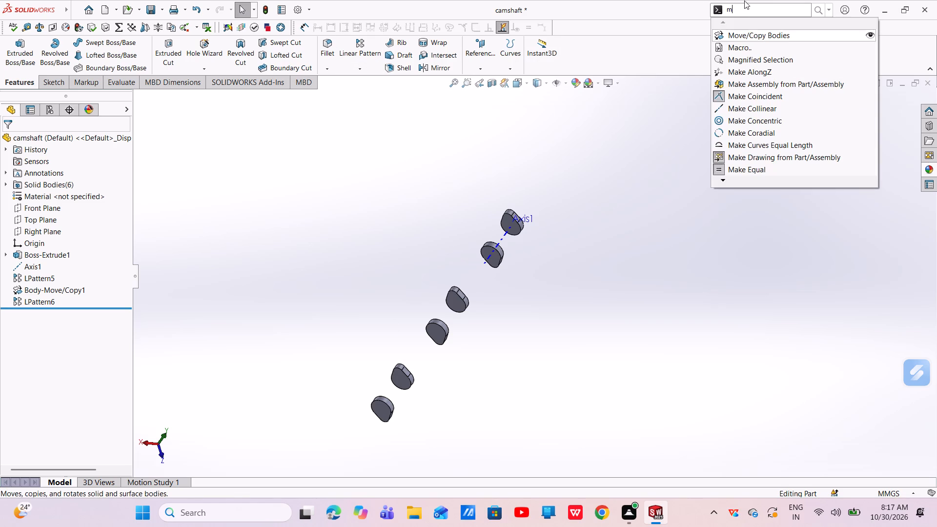
left_click(753, 34)
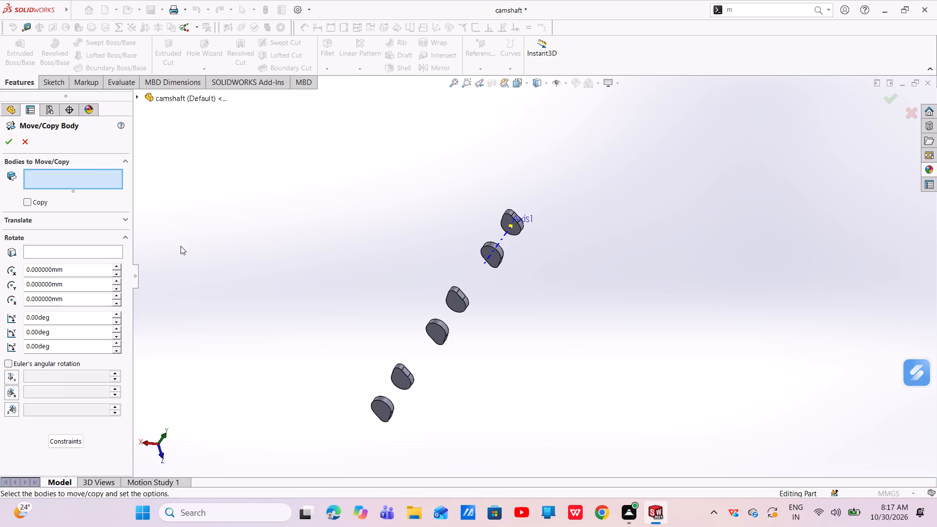
left_click(463, 300)
left_click(440, 324)
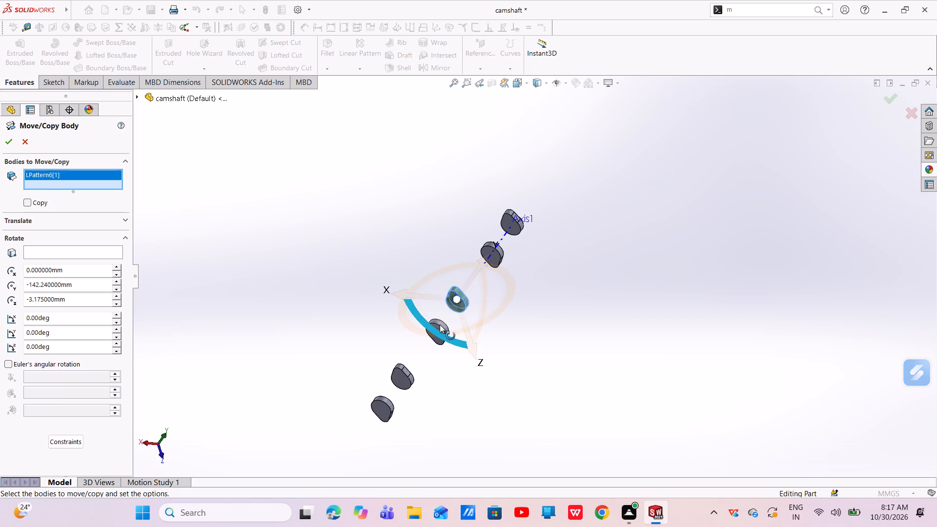
left_click(440, 325)
middle_click_drag(440, 333, 448, 273)
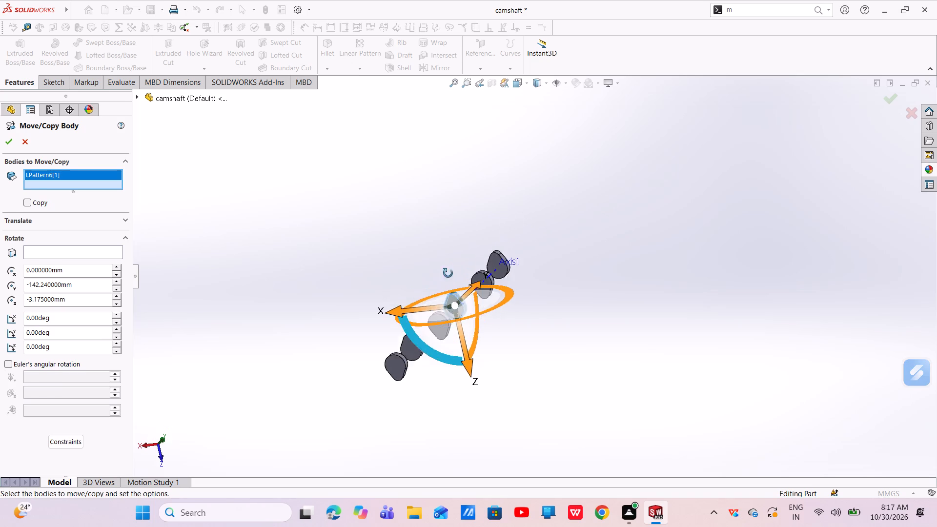
middle_click_drag(448, 273, 451, 261)
left_click(447, 320)
scroll(448, 320, "down", 6)
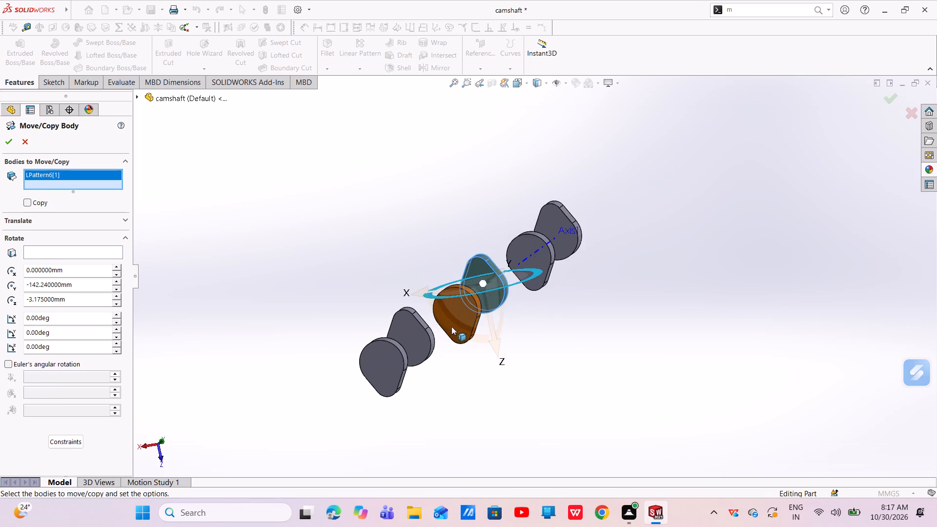
left_click(476, 307)
scroll(482, 301, "up", 3)
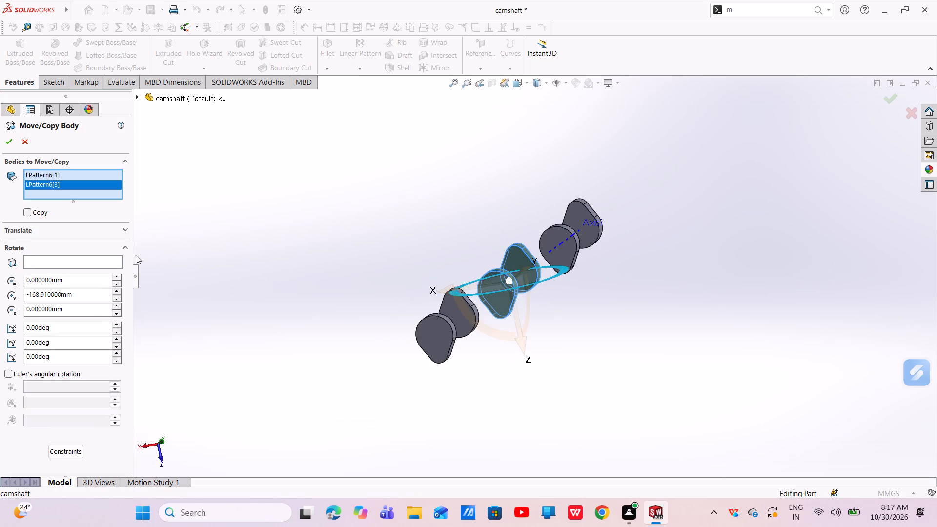
left_click(49, 262)
middle_click_drag(548, 354, 506, 362)
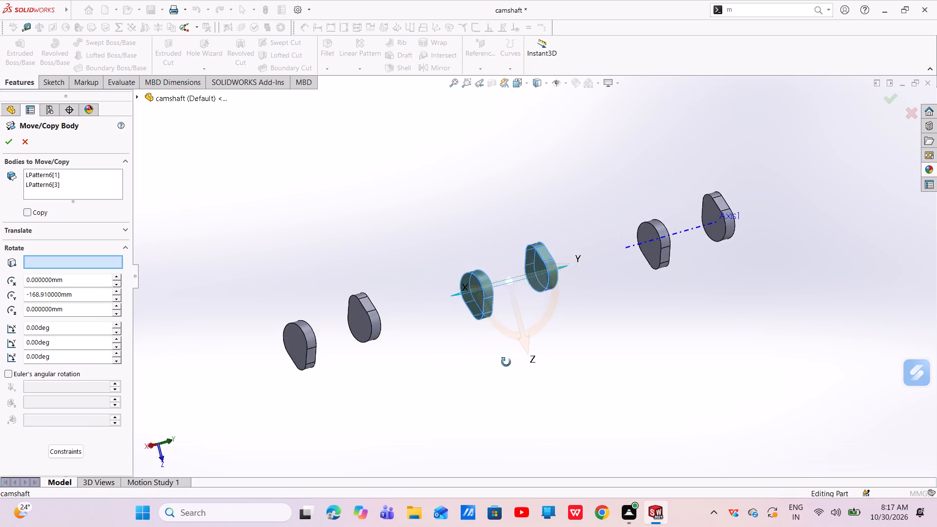
middle_click_drag(506, 362, 498, 395)
left_click(697, 211)
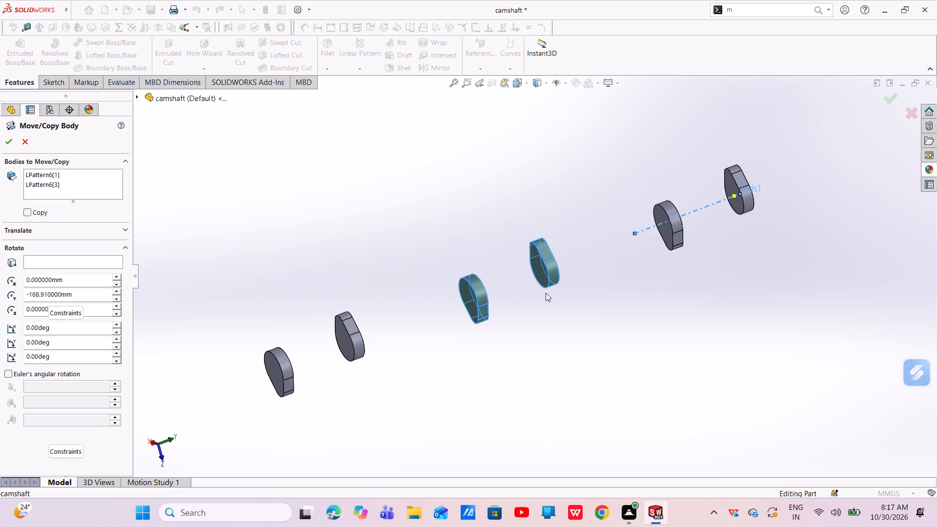
left_click_drag(67, 282, 0, 283)
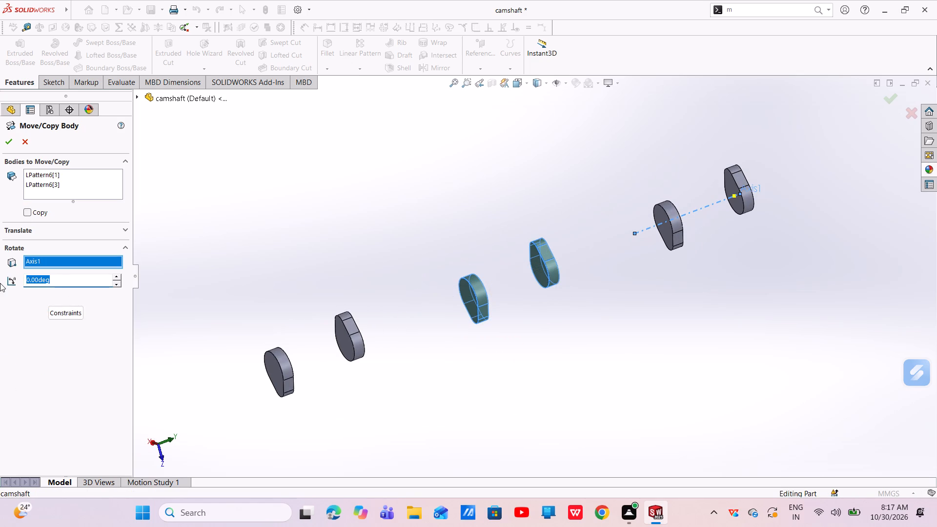
key("BackSpace")
key("minus")
type("120")
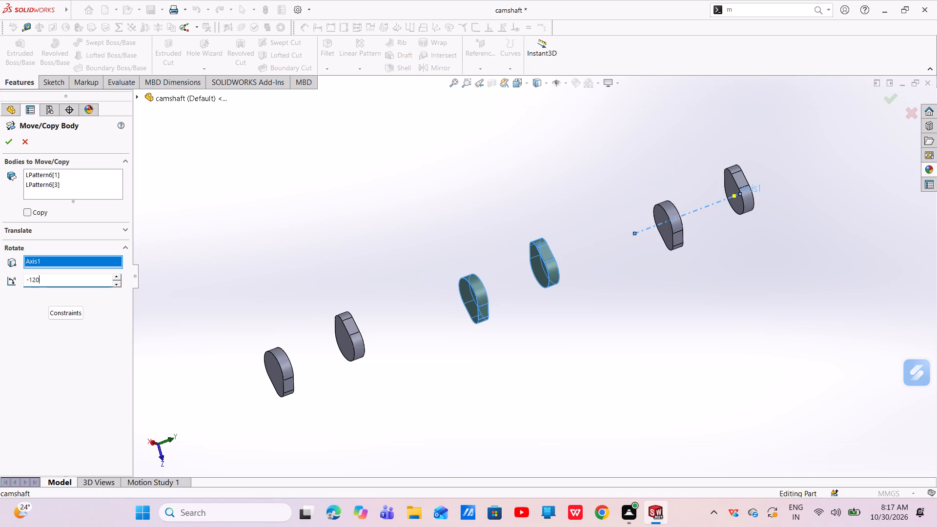
key("Return")
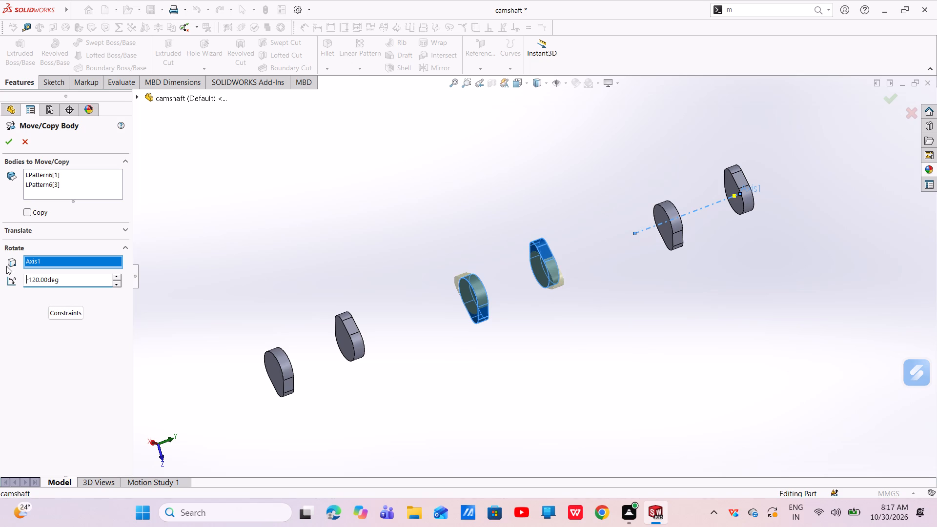
middle_click_drag(513, 360, 575, 378)
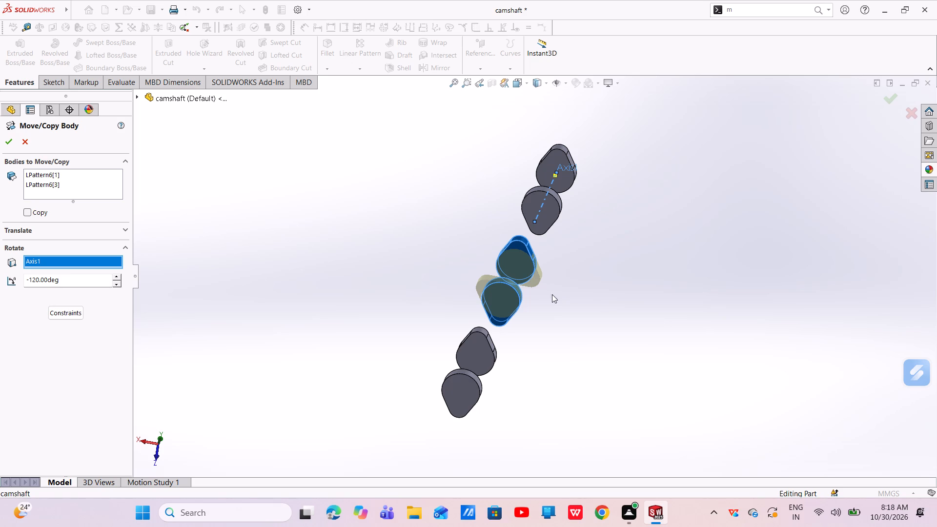
left_click(5, 142)
Examine the angular orientation of the cam lobes by looking along the reference axis.
middle_click_drag(449, 367, 462, 303)
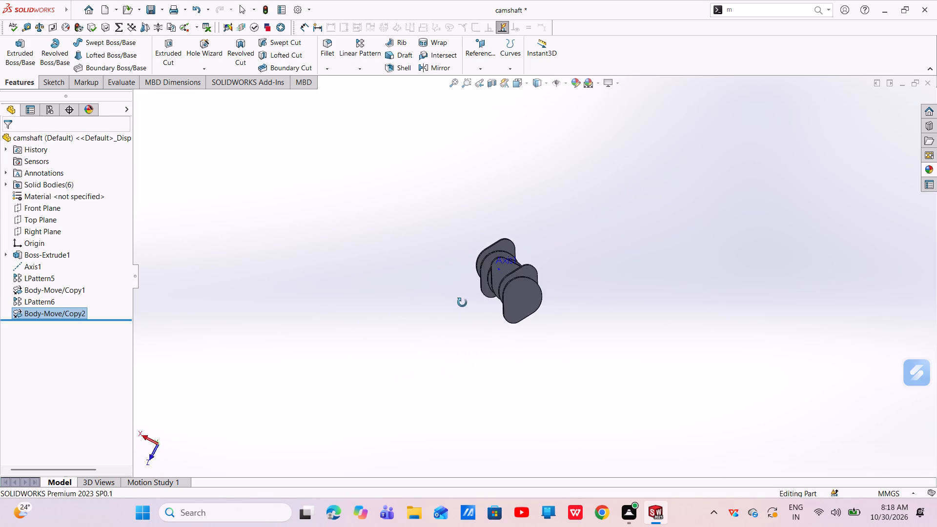
middle_click_drag(462, 303, 462, 305)
middle_click_drag(460, 303, 457, 298)
scroll(511, 303, "down", 3)
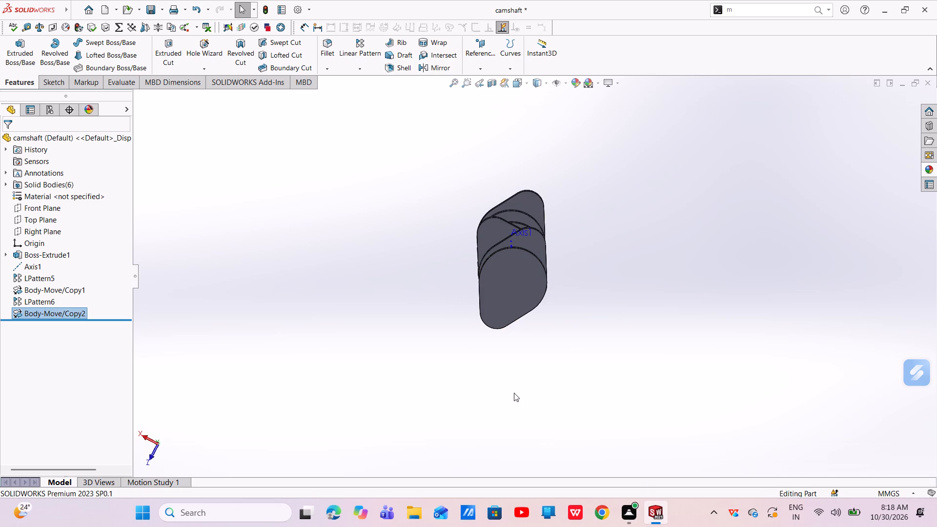
middle_click_drag(512, 371, 511, 385)
scroll(517, 312, "down", 5)
scroll(513, 322, "up", 4)
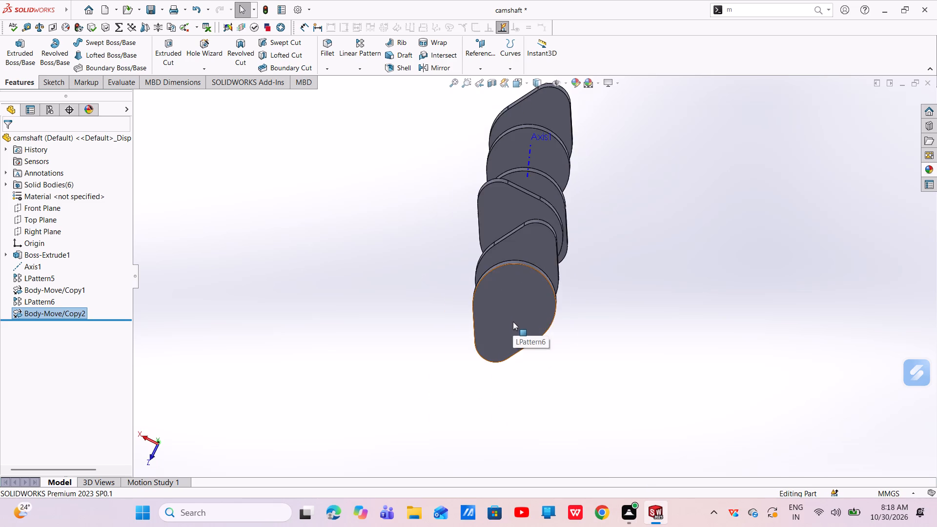
Edit the Move/Copy feature of the middle cam pair, setting its rotation about the reference axis to 120°.
middle_click_drag(512, 324, 520, 335)
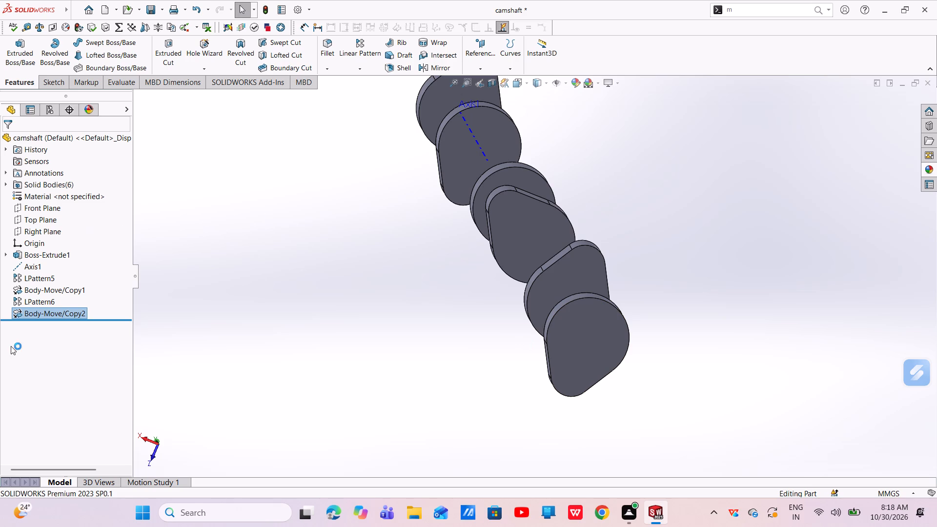
left_click(13, 316)
left_click(20, 290)
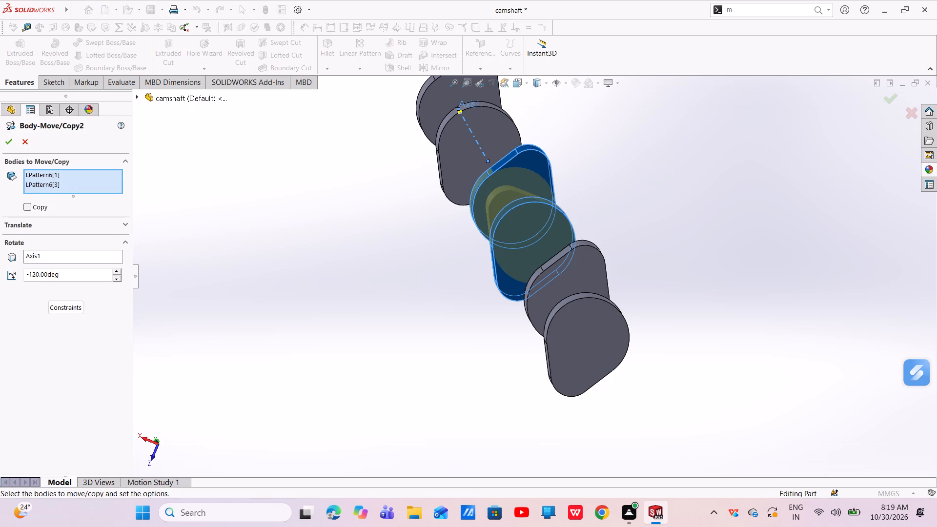
left_click_drag(57, 275, 16, 276)
key("BackSpace")
type("12")
key("0")
key("Return")
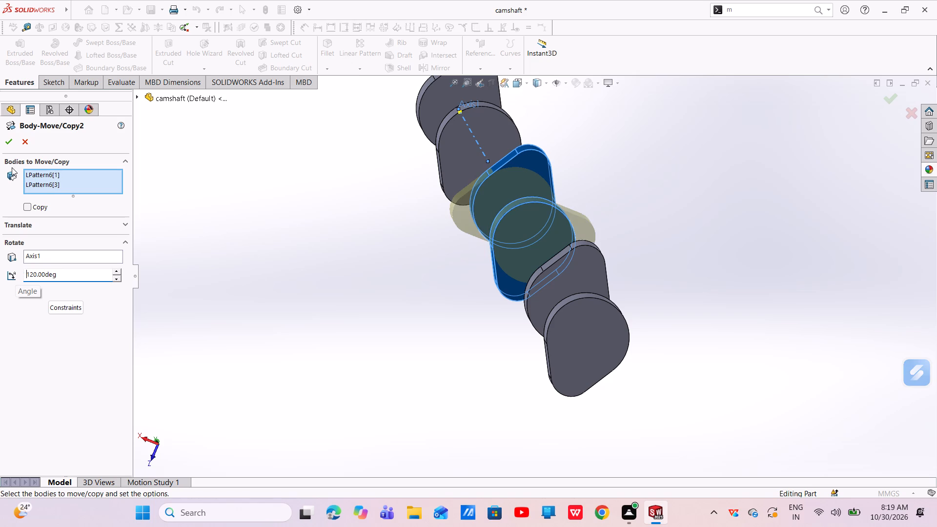
left_click(10, 139)
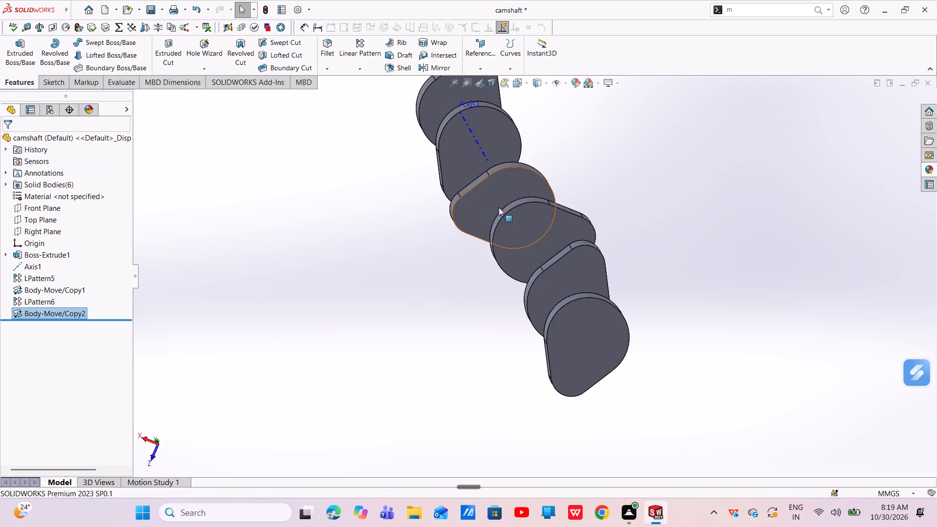
Start a sketch on the Top Plane and draw a circle about 13.85 mm in diameter centred on the origin.
scroll(508, 205, "down", 4)
scroll(523, 243, "up", 6)
middle_click_drag(544, 288, 540, 261)
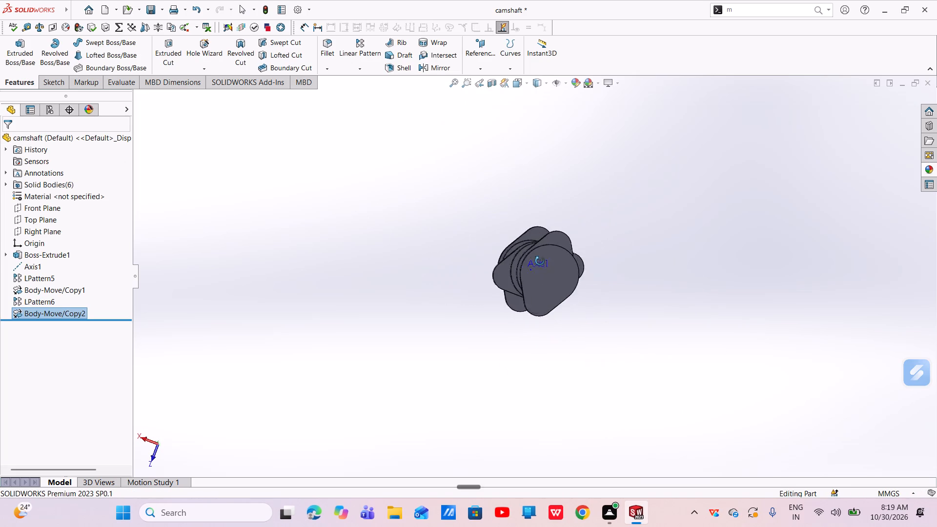
middle_click_drag(540, 261, 538, 269)
scroll(544, 283, "down", 3)
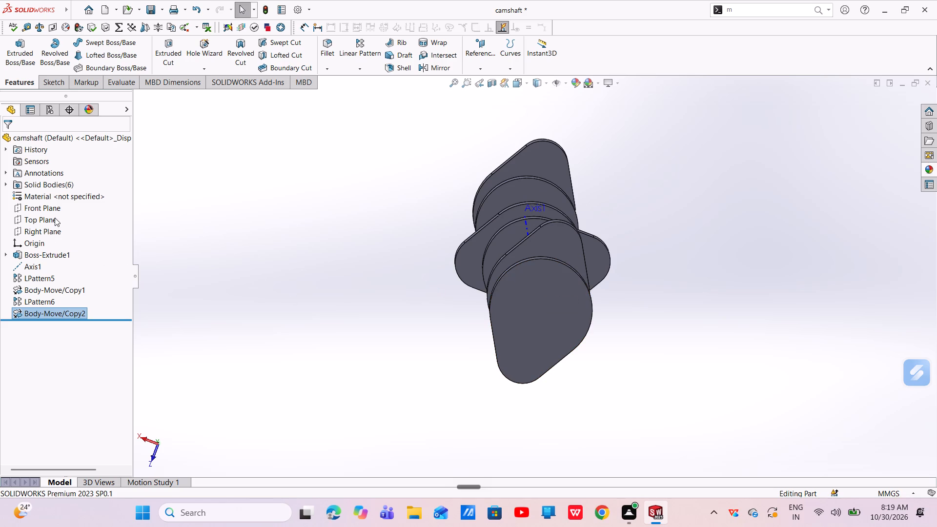
left_click(43, 222)
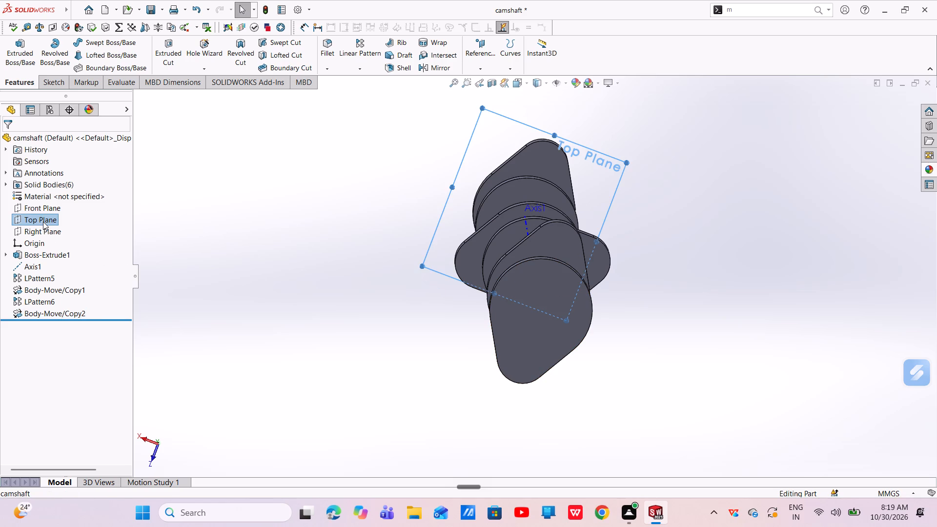
middle_click_drag(644, 395, 620, 383)
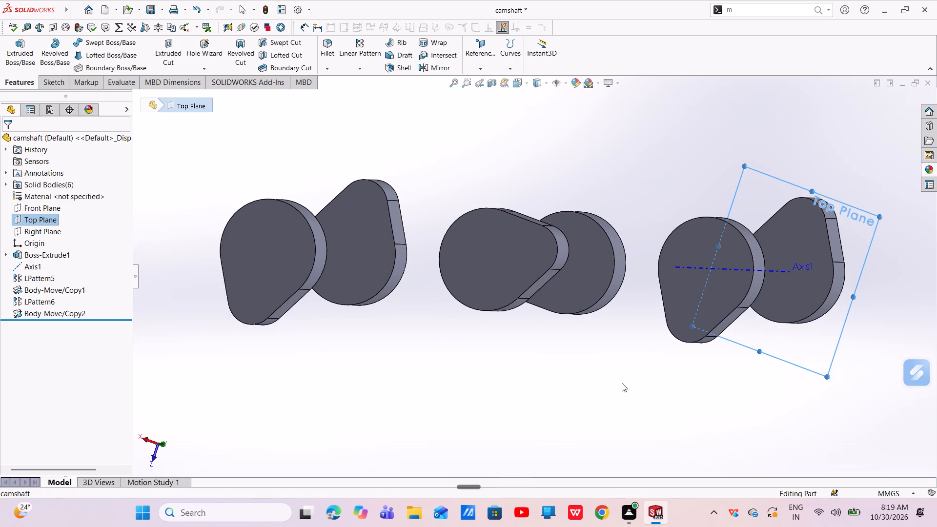
right_click(57, 219)
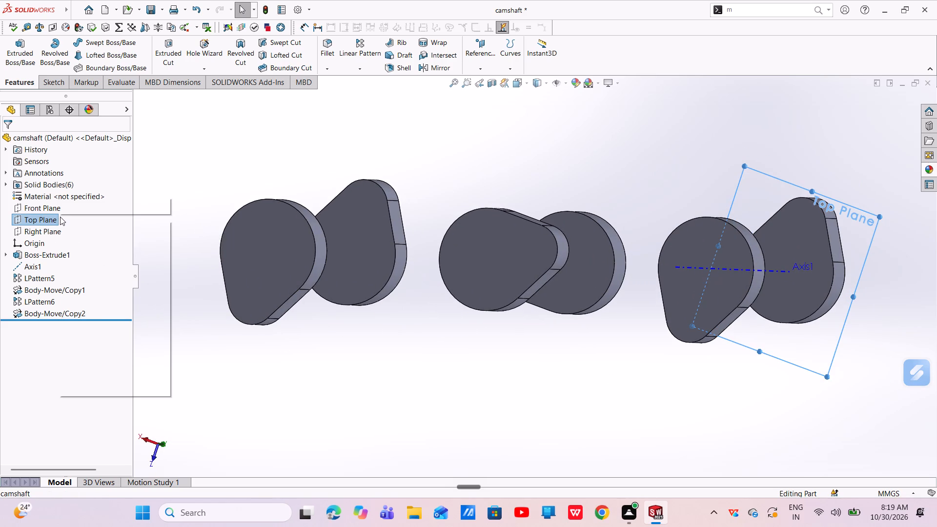
left_click(64, 209)
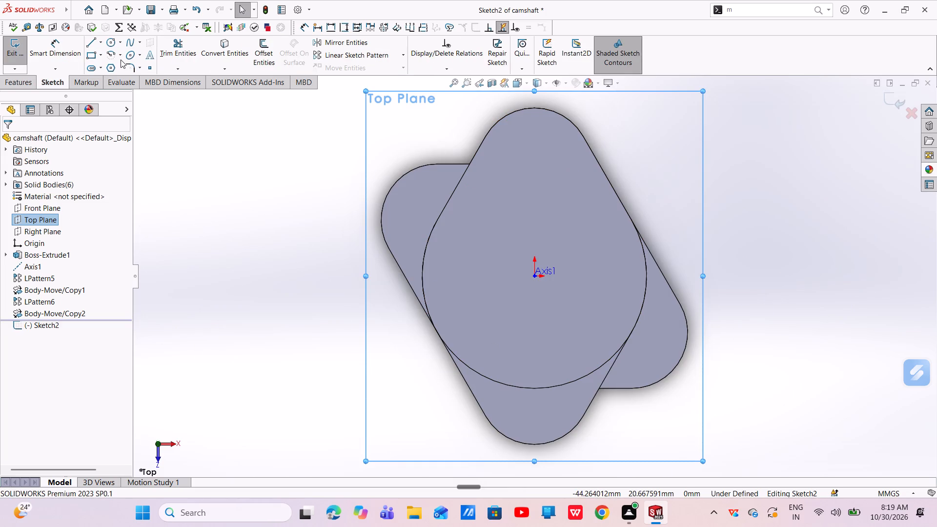
left_click(109, 42)
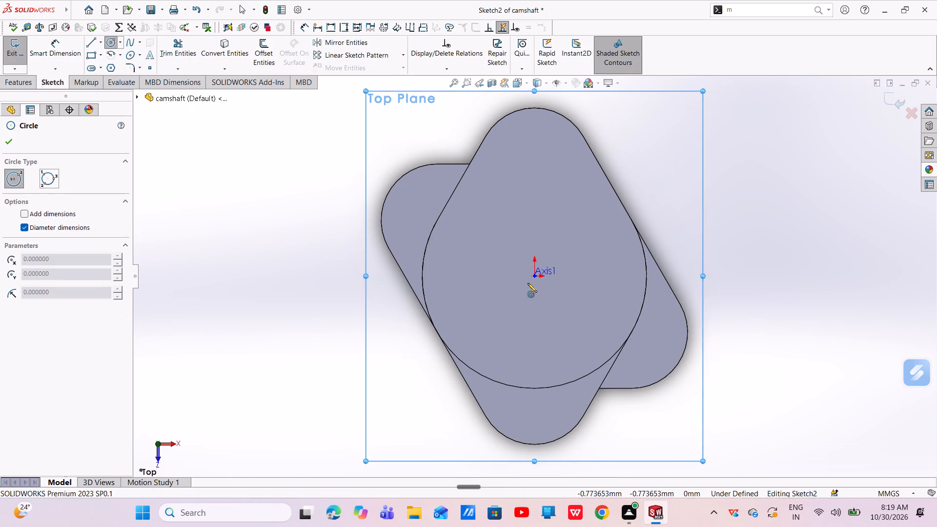
left_click(534, 278)
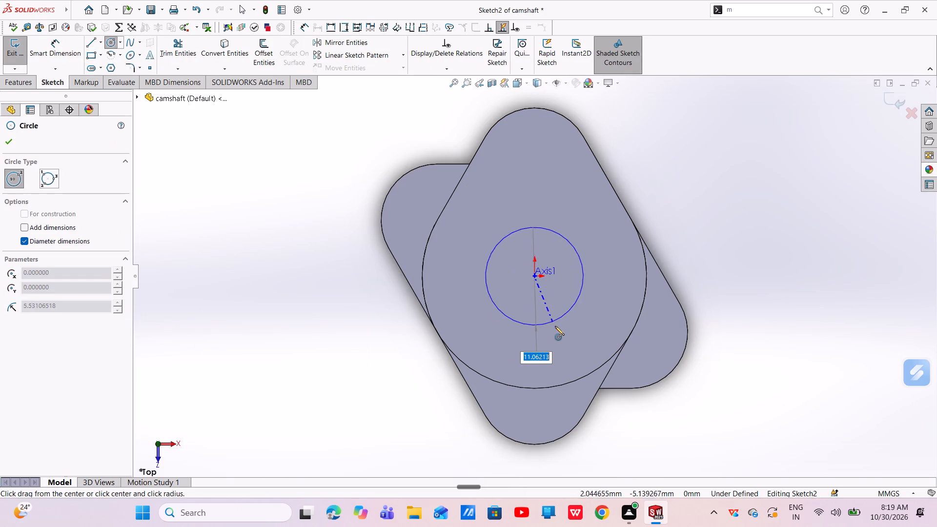
left_click(560, 332)
right_click(560, 332)
left_click(575, 338)
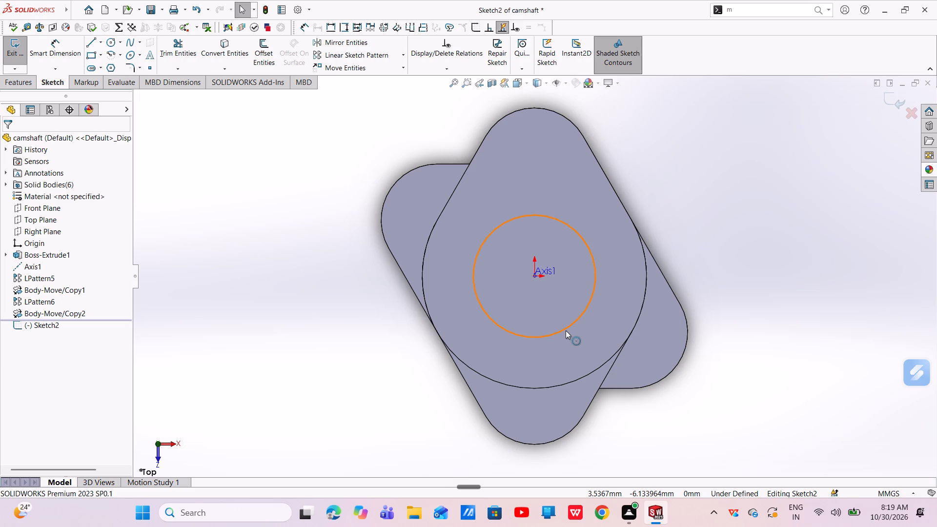
Dimension the circle's diameter and set it to 19 mm.
left_click(67, 48)
left_click(477, 294)
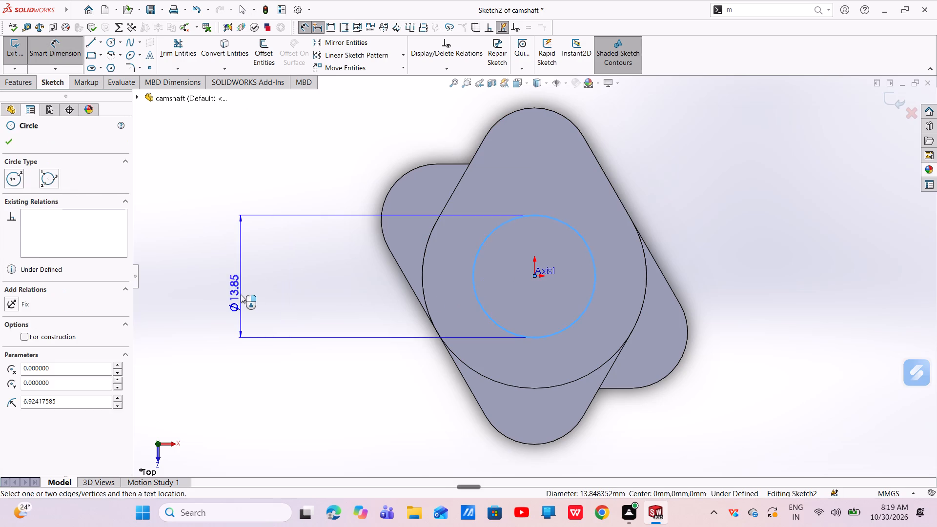
left_click(241, 294)
key("BackSpace")
type("19")
key("Return")
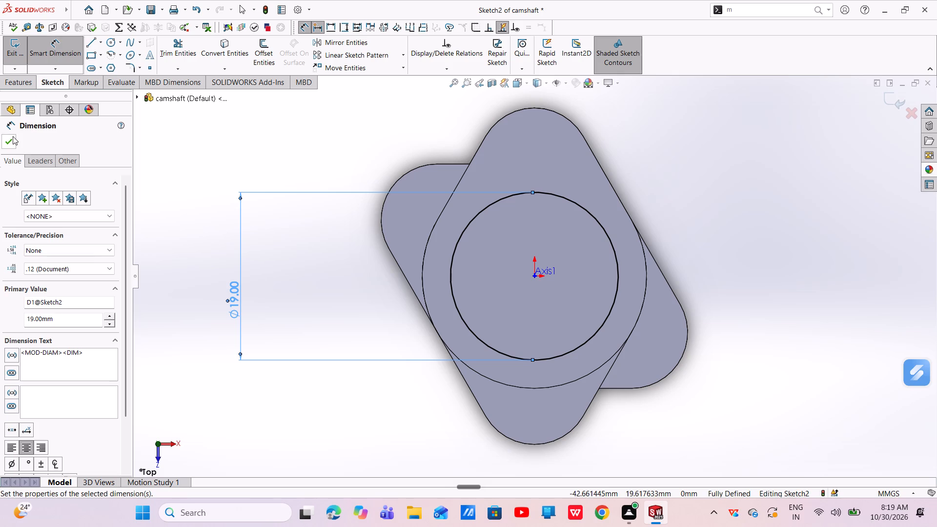
left_click(12, 138)
Extrude the 19 mm circle 466.09 mm from a 49.53 mm offset, with the direction reversed to run through all cam lobes.
scroll(349, 296, "up", 5)
middle_click_drag(563, 356, 508, 389)
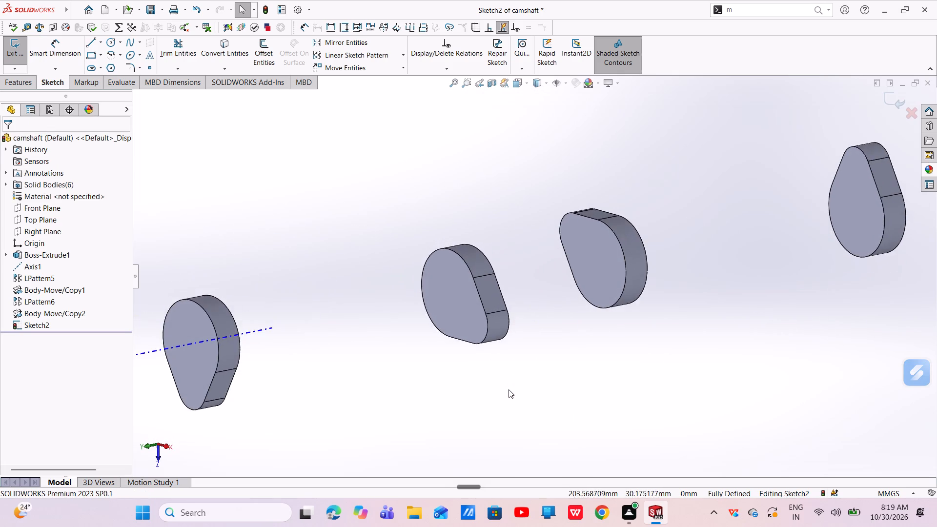
scroll(506, 386, "up", 4)
scroll(383, 342, "down", 2)
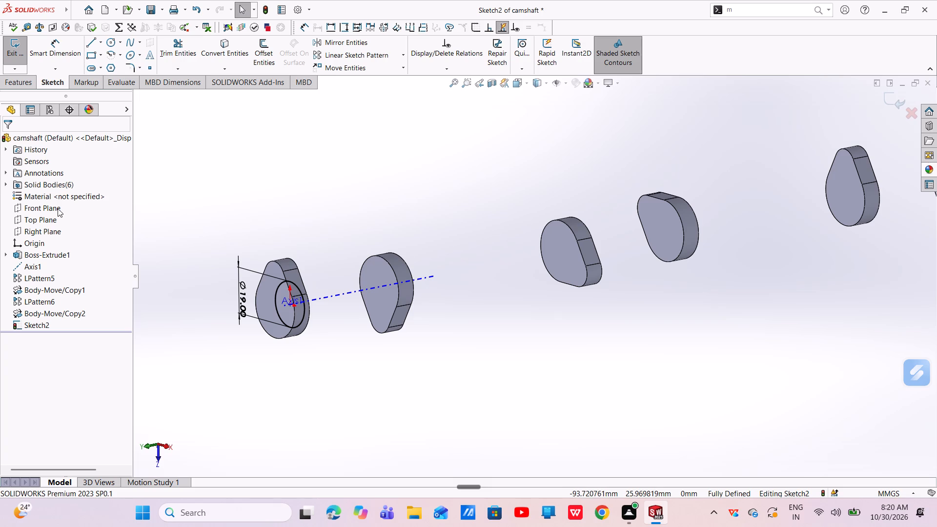
left_click(12, 81)
left_click(17, 55)
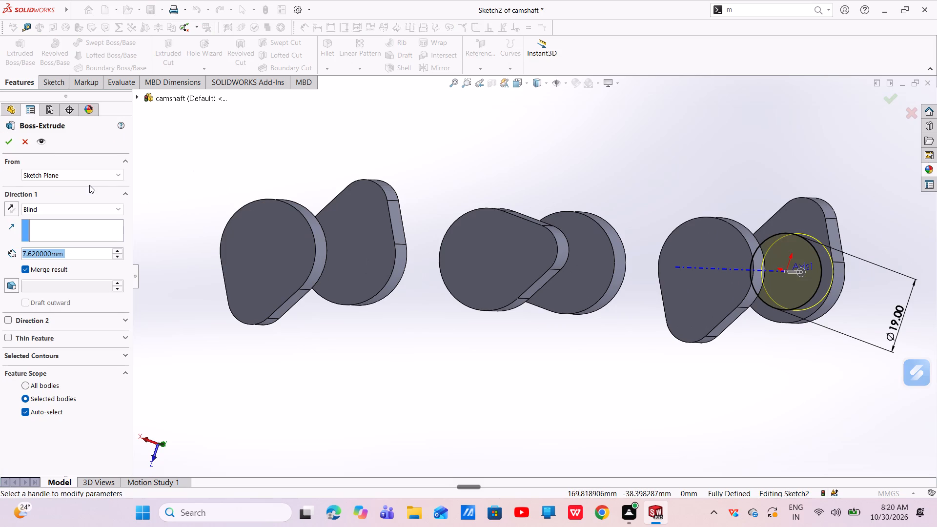
left_click(88, 171)
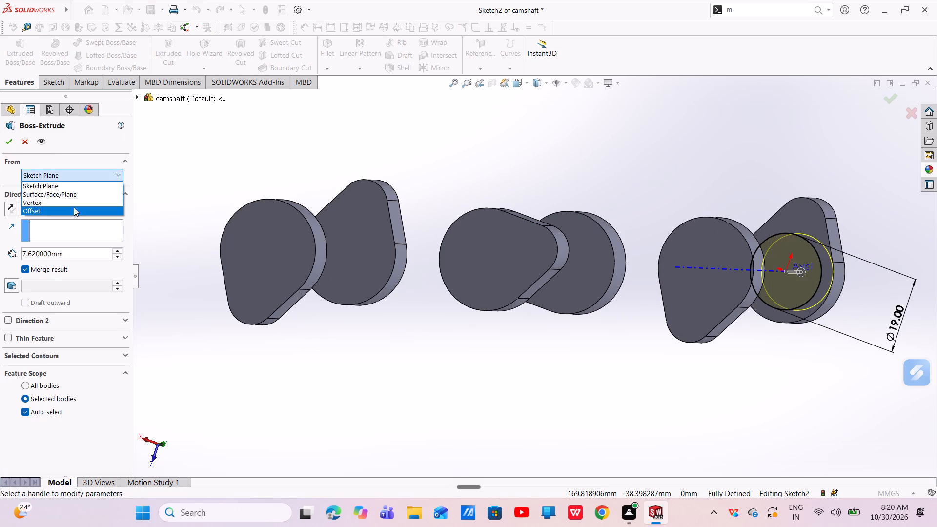
left_click(73, 213)
left_click_drag(71, 195, 0, 209)
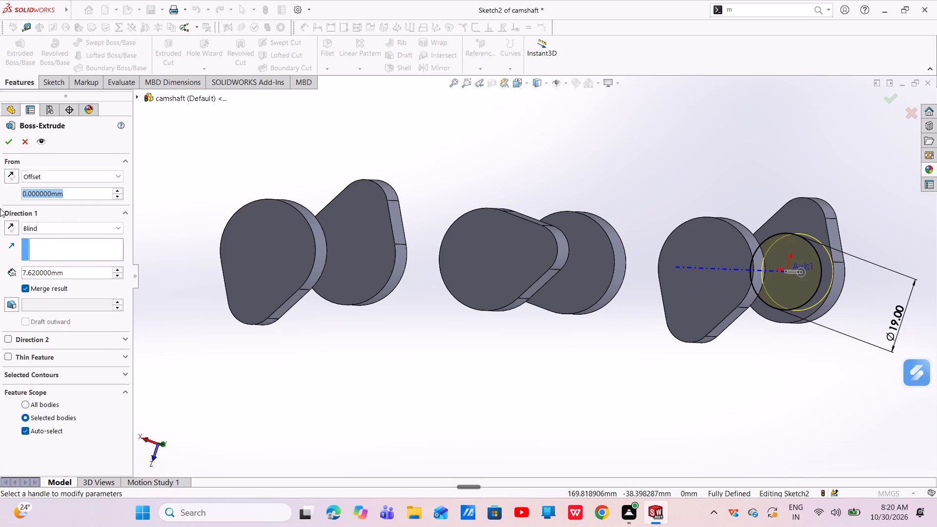
key("BackSpace")
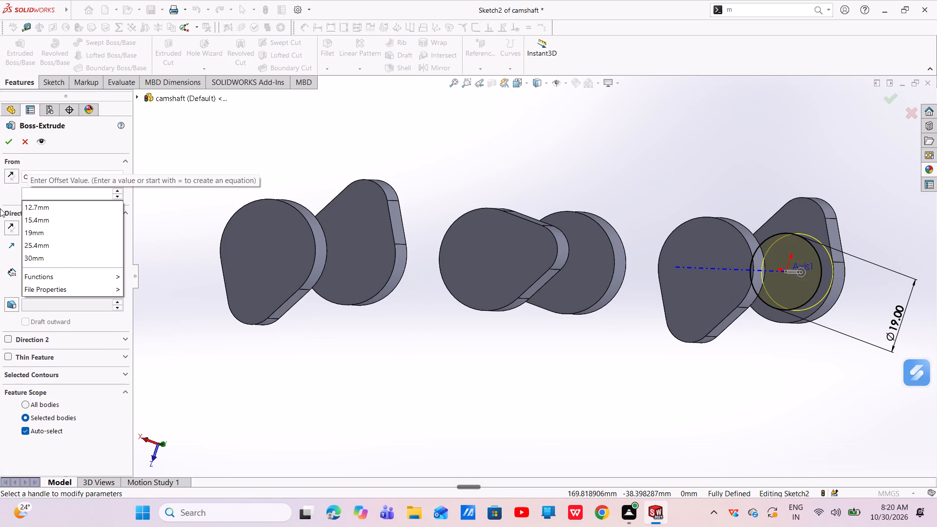
type("49.53")
key("Return")
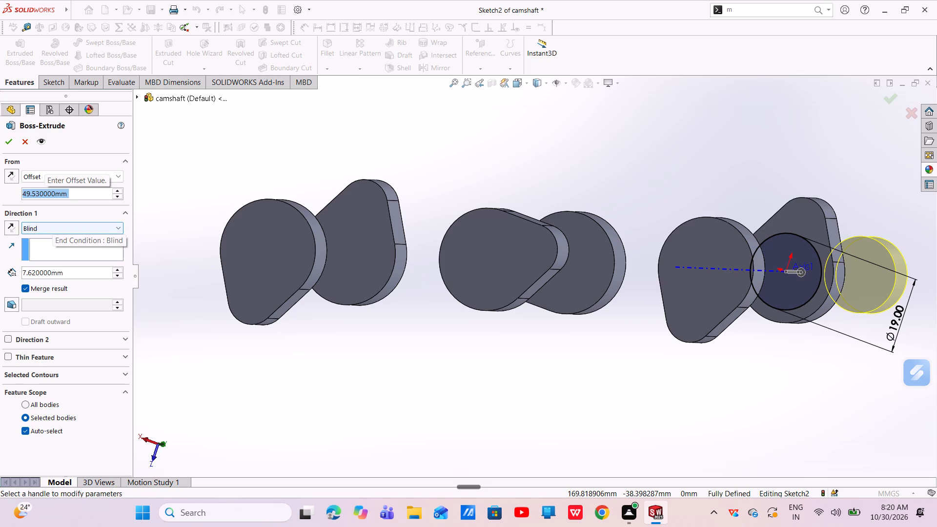
left_click_drag(64, 272, 16, 284)
key("BackSpace")
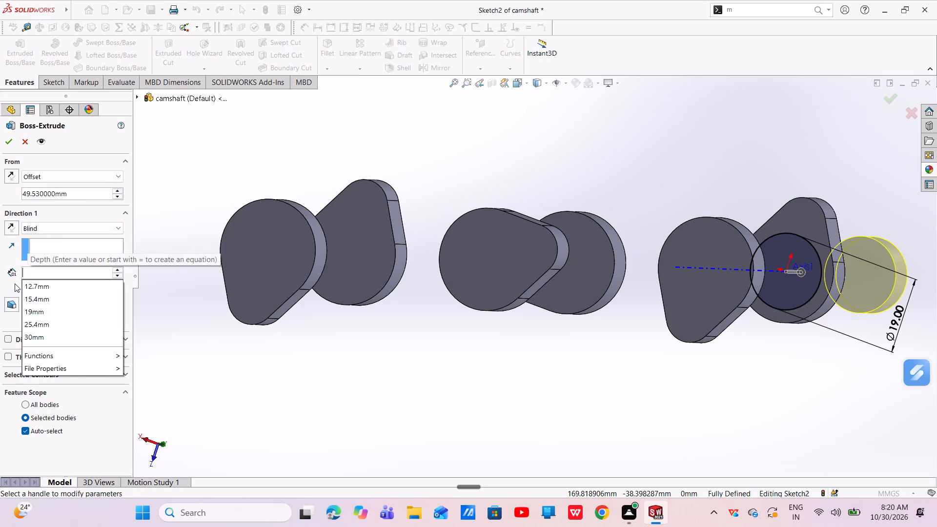
type("466.09")
key("Return")
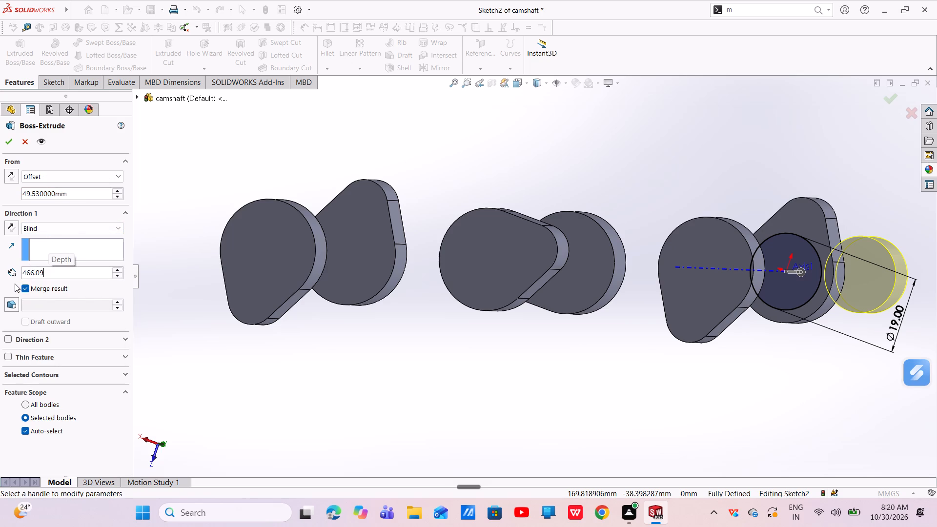
left_click(8, 226)
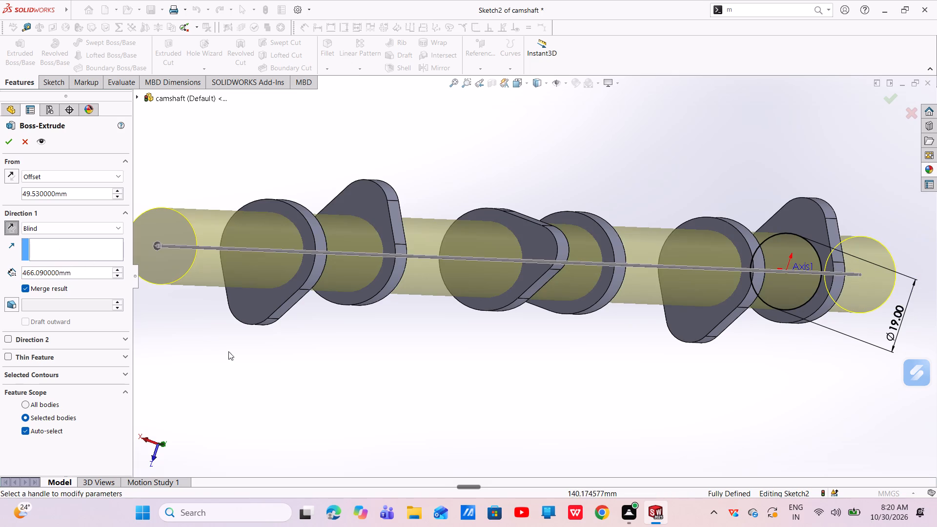
scroll(367, 404, "up", 4)
middle_click_drag(434, 364, 405, 421)
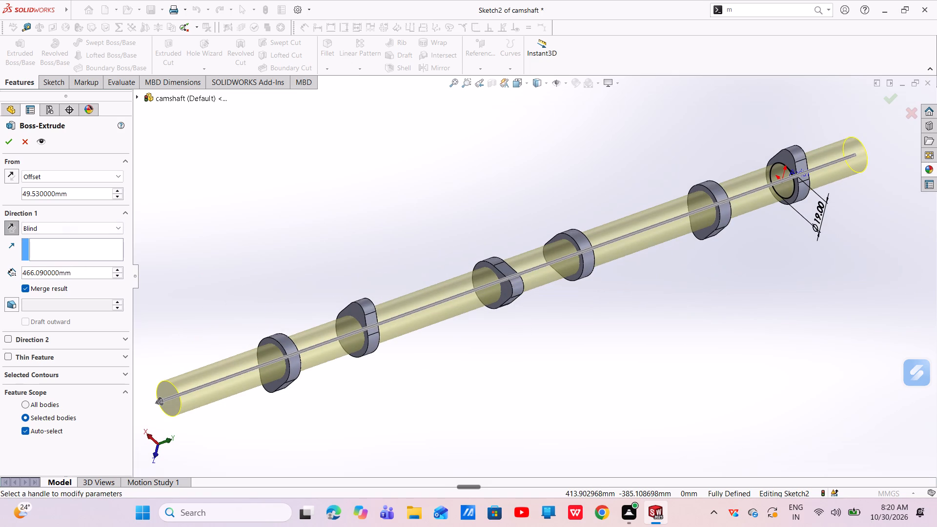
left_click(4, 140)
Examine the shaft and the orientation of its cam lobes from several angles.
scroll(446, 345, "up", 2)
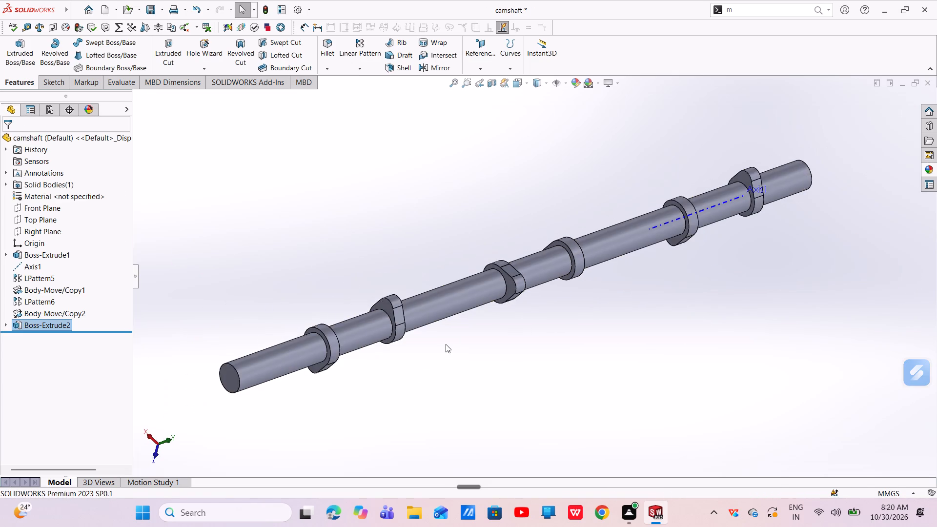
middle_click_drag(444, 341, 488, 333)
scroll(496, 315, "down", 5)
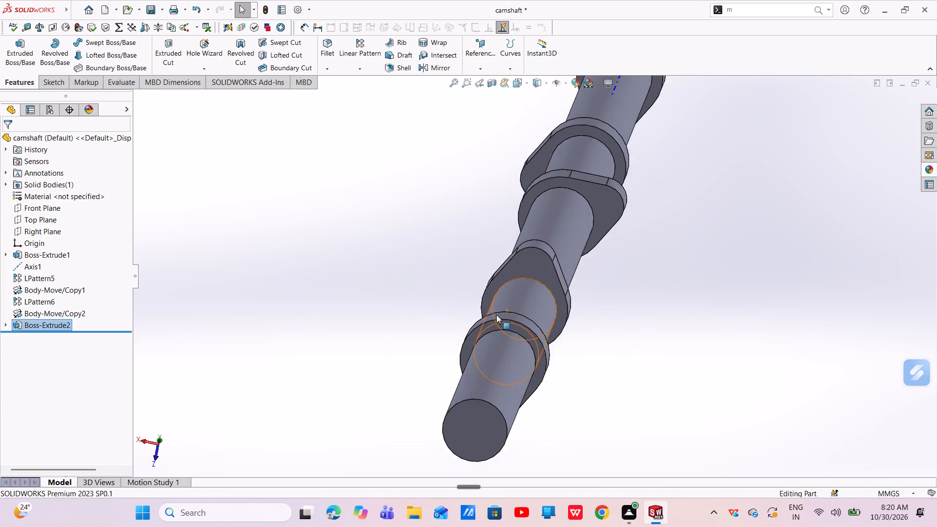
scroll(496, 315, "up", 4)
middle_click_drag(500, 324, 495, 327)
scroll(537, 209, "down", 4)
scroll(608, 309, "up", 4)
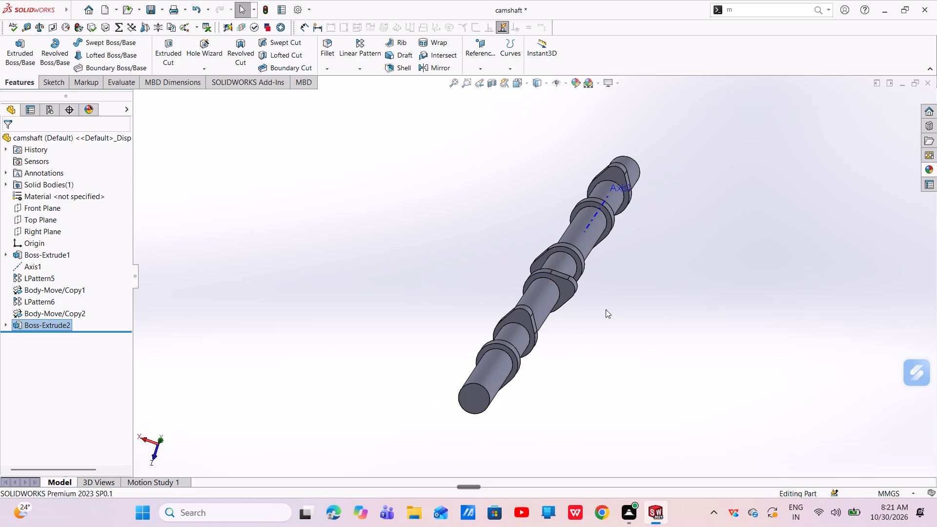
Save the camshaft part.
left_click(152, 6)
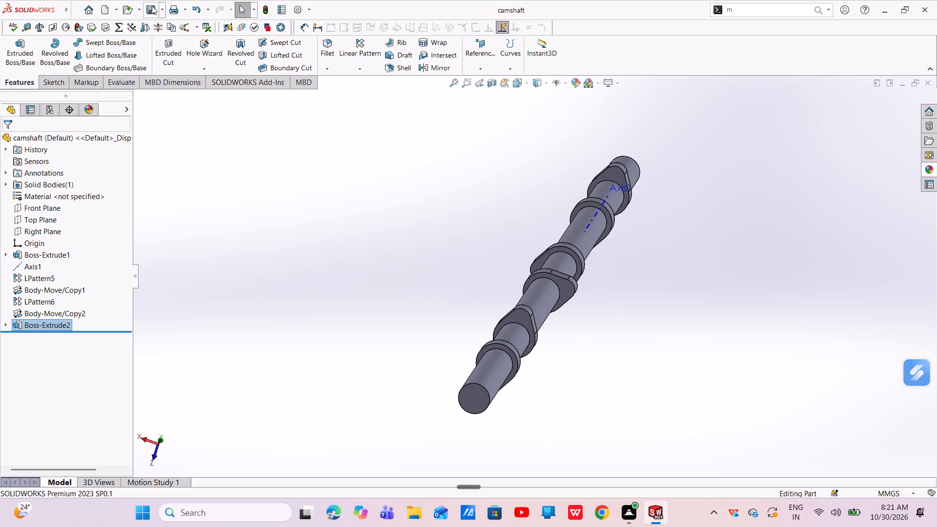
Save a PDF version of the part as camshaft in New folder on the Desktop.
left_click(162, 6)
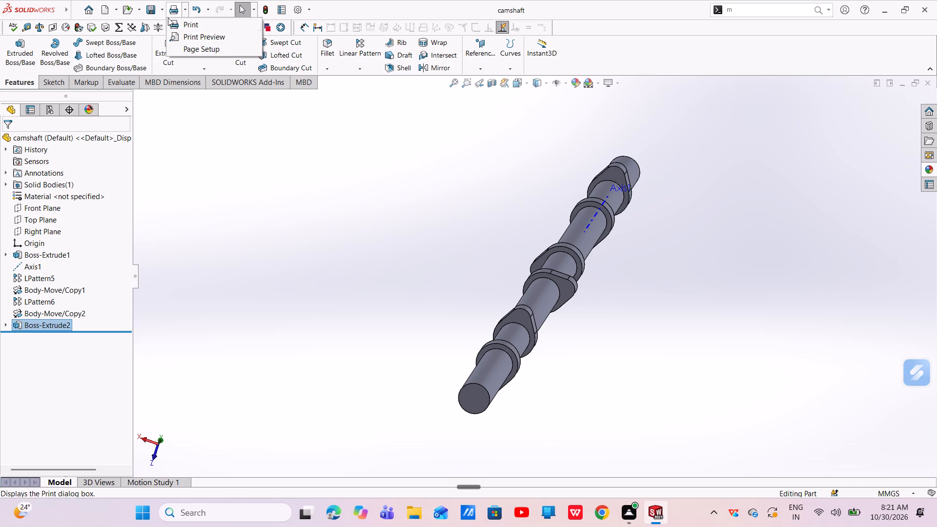
left_click(161, 33)
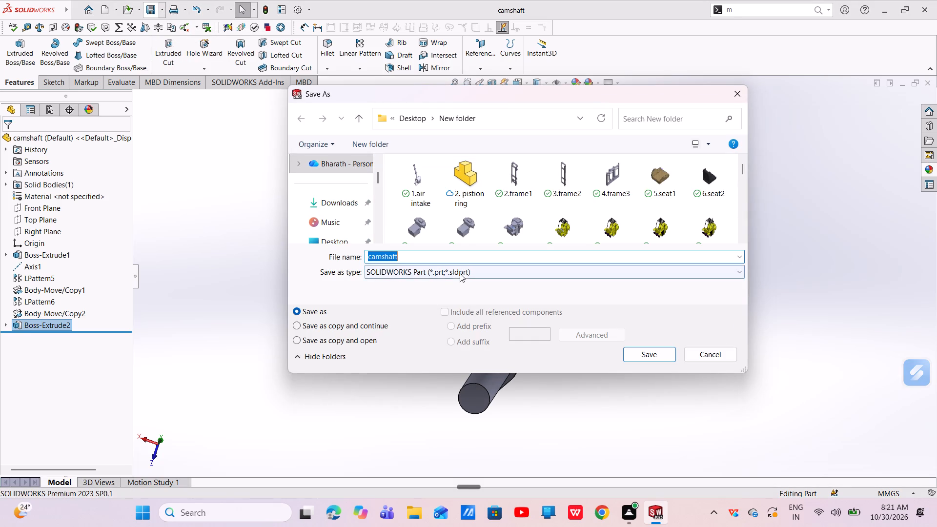
left_click(460, 273)
left_click(480, 77)
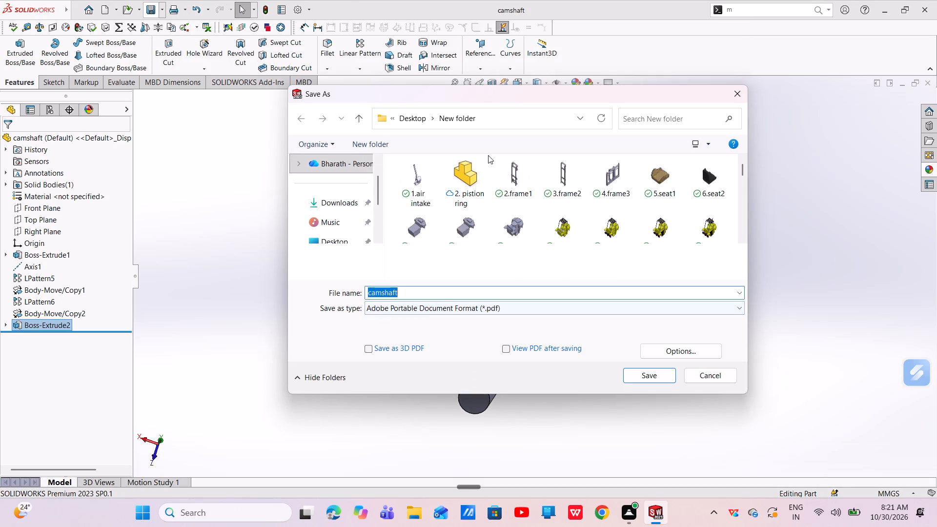
left_click(634, 372)
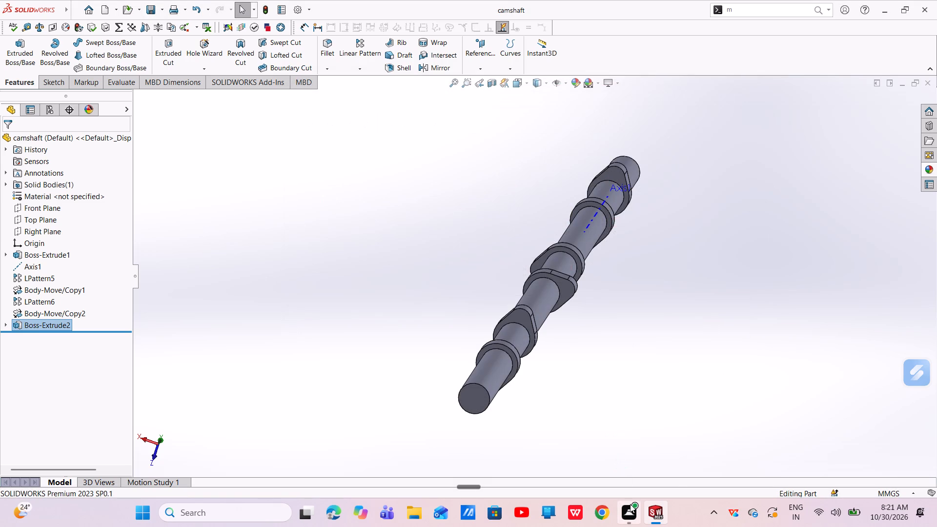